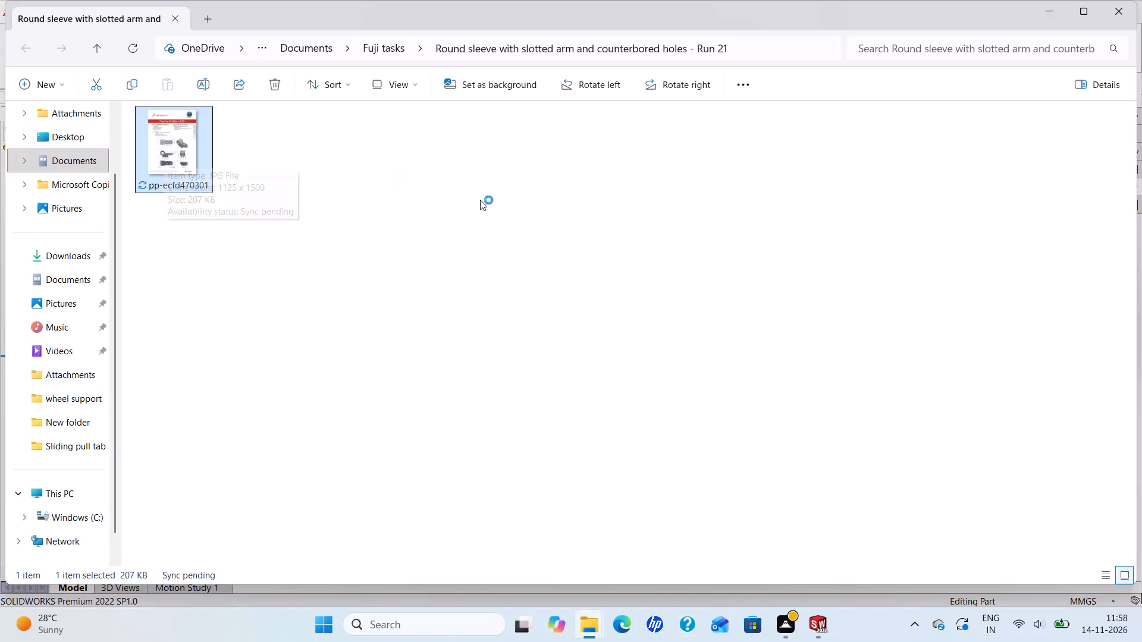
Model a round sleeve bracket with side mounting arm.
Open the image pp-ecfd470301 from the Run 21 folder to view the reference drawing of the slotted-arm sleeve.
{"action": "left_click", "coordinate": [172, 165]}
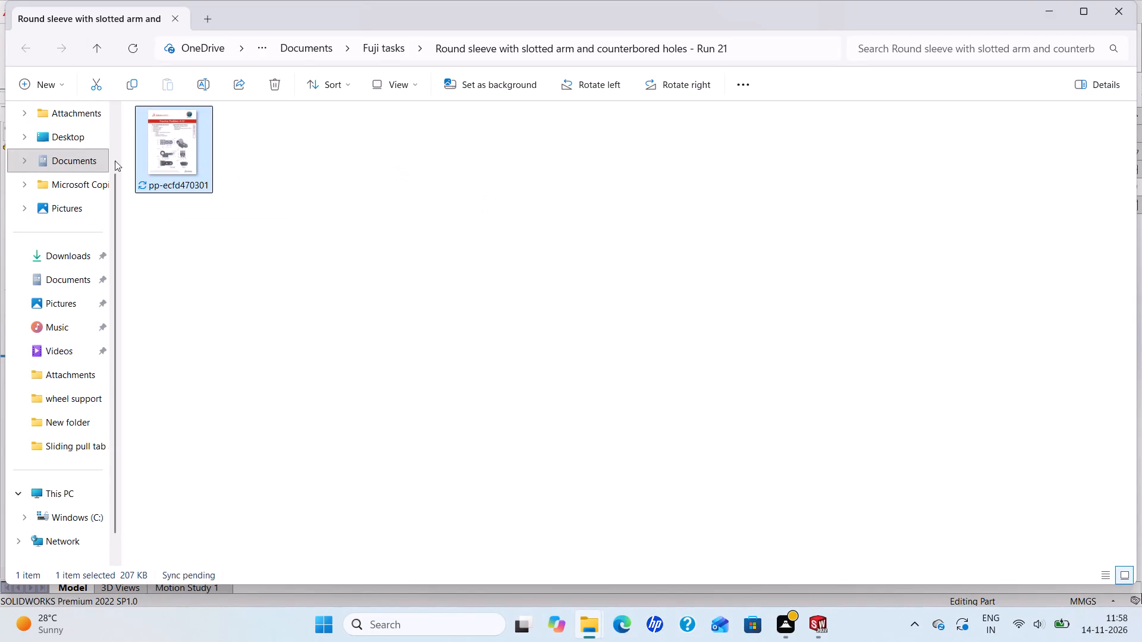
{"action": "double_click", "coordinate": [164, 142]}
{"action": "left_click", "coordinate": [1109, 12]}
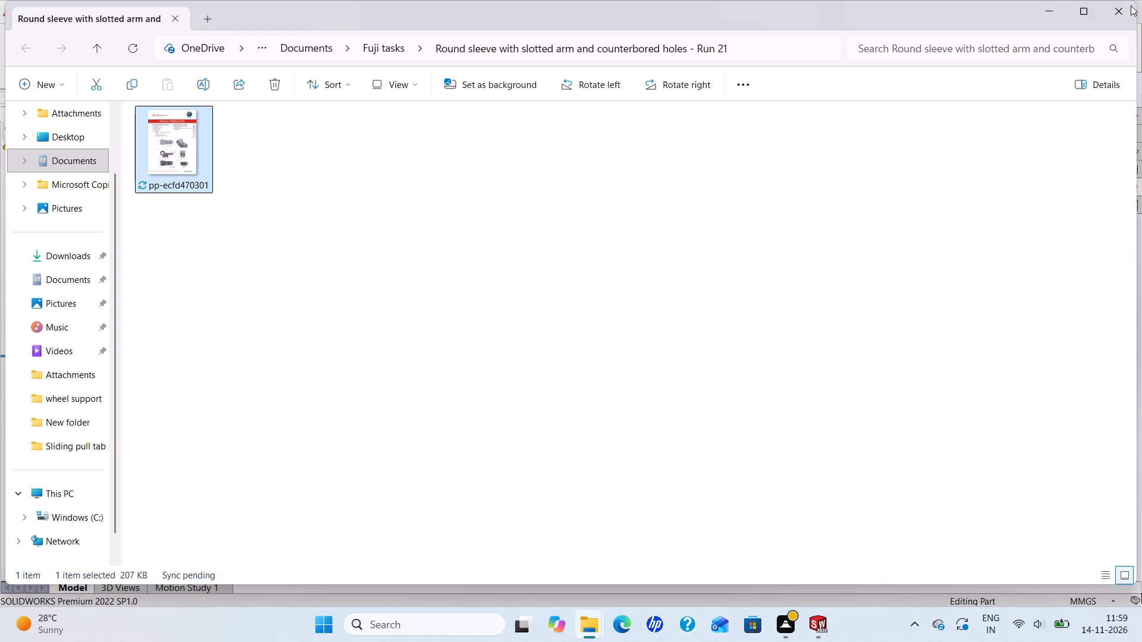
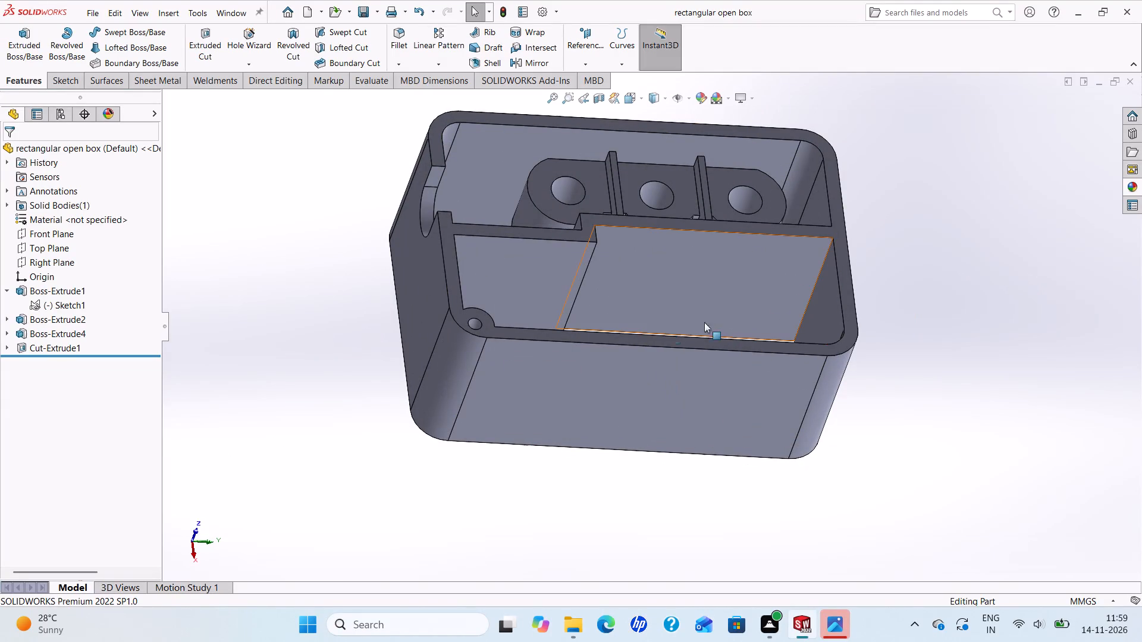
Save the rectangular open box part.
{"action": "scroll", "coordinate": [781, 283], "scroll_direction": "up", "scroll_amount": 2}
{"action": "scroll", "coordinate": [843, 260], "scroll_direction": "down", "scroll_amount": 1}
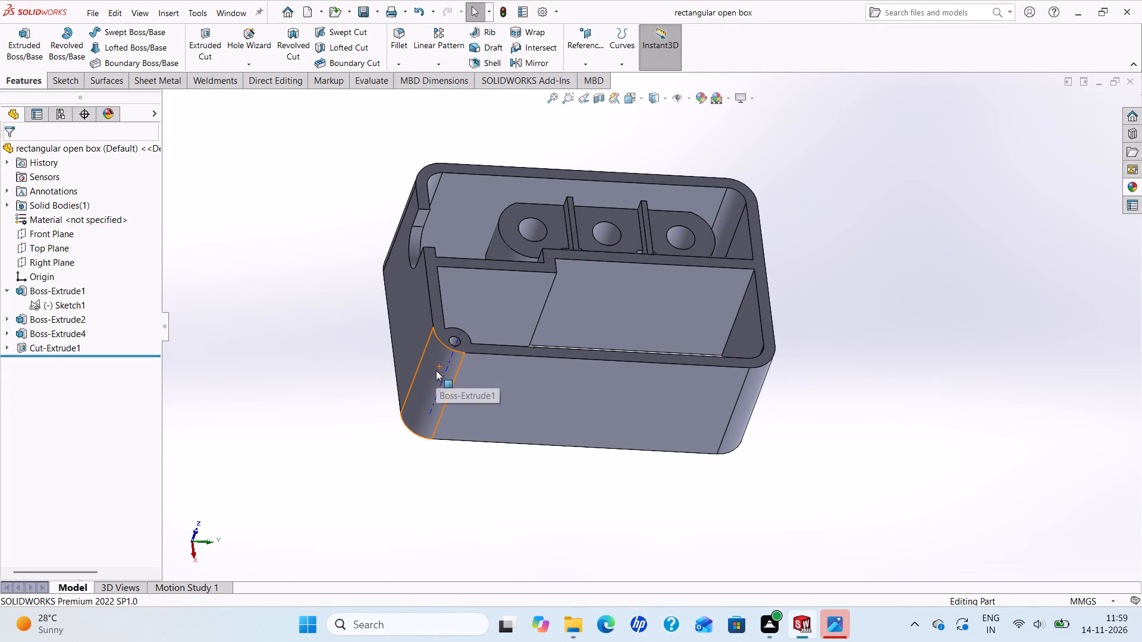
{"action": "key", "text": "ctrl+s"}
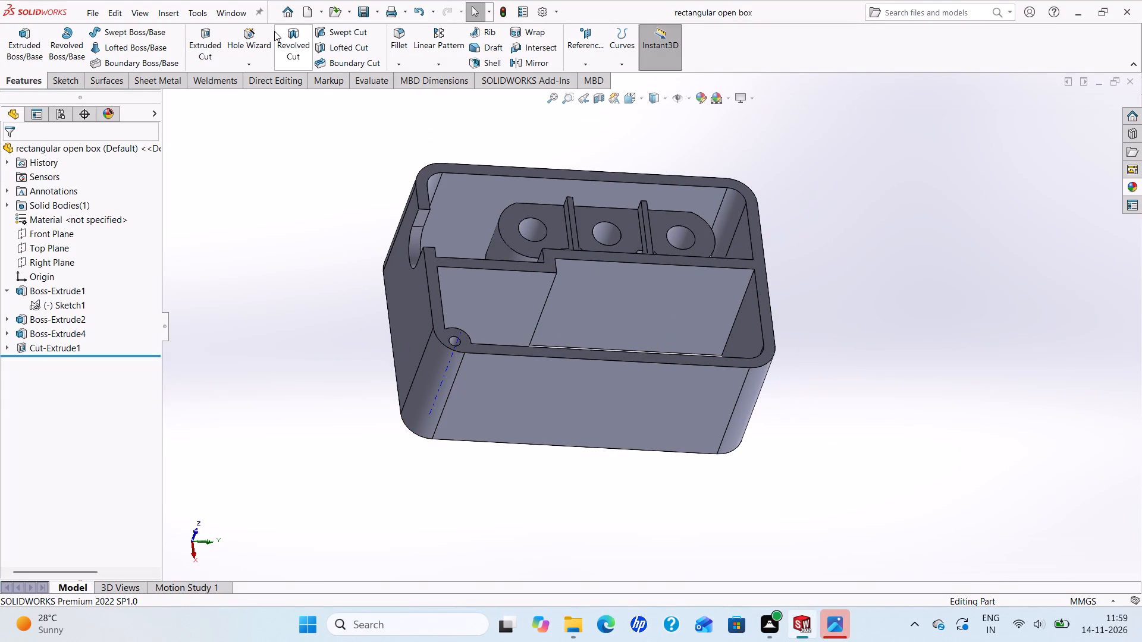
Create a new part document.
{"action": "left_click", "coordinate": [306, 8]}
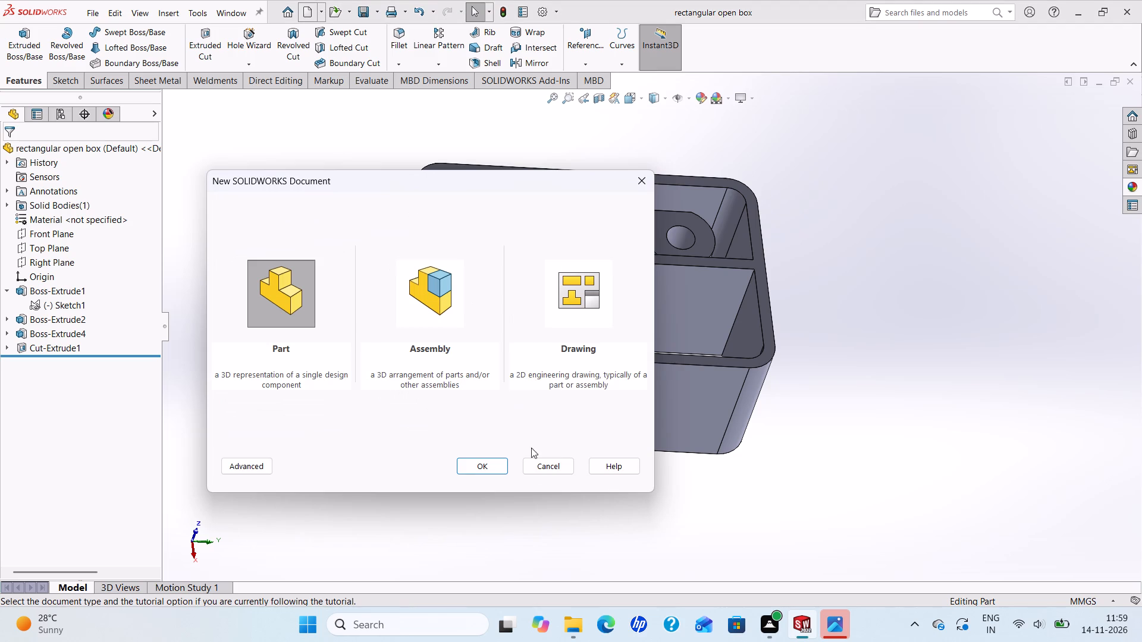
{"action": "left_click", "coordinate": [484, 468]}
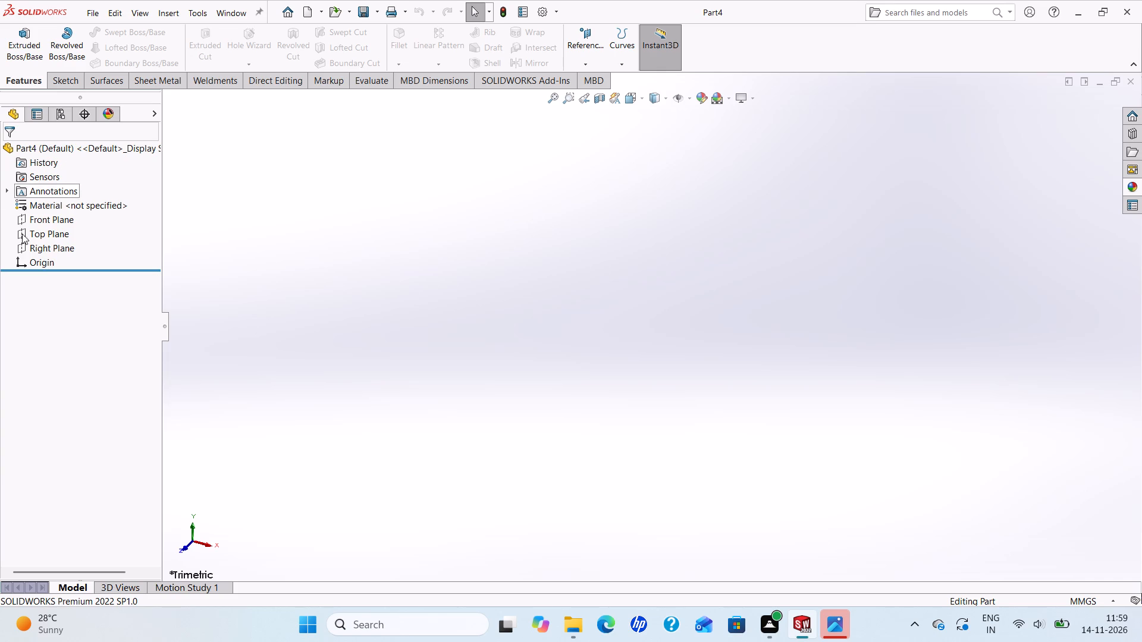
Sketch two concentric circles at the origin on the Front Plane, with radii of about 13.5 mm and 17.1 mm.
{"action": "left_click", "coordinate": [44, 217]}
{"action": "left_click", "coordinate": [49, 197]}
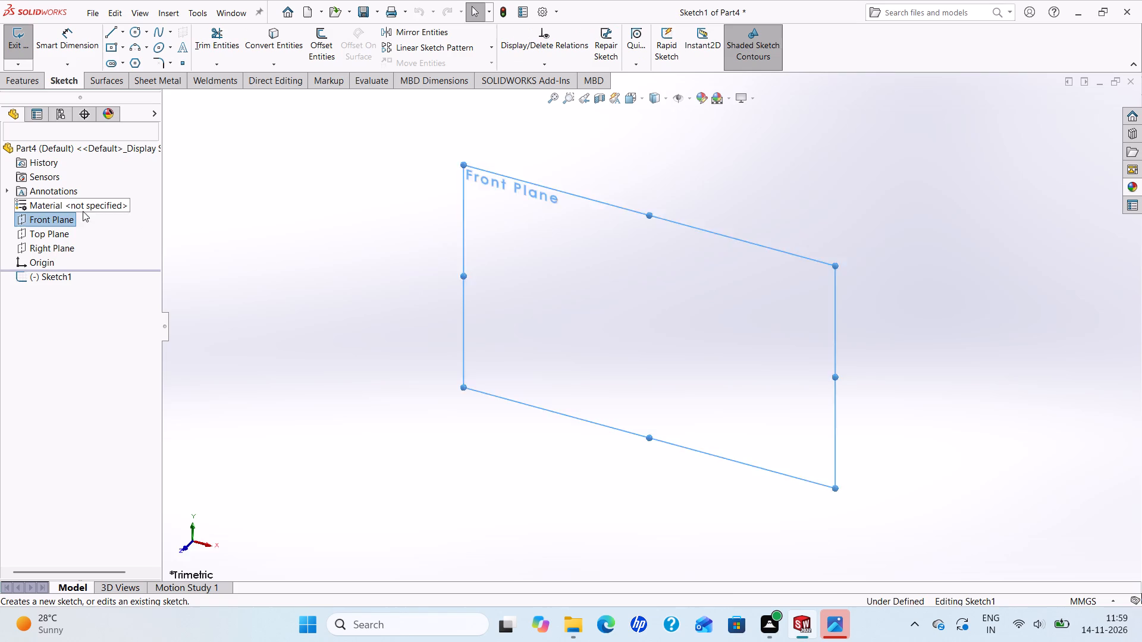
{"action": "scroll", "coordinate": [776, 323], "scroll_direction": "up", "scroll_amount": 2}
{"action": "scroll", "coordinate": [776, 323], "scroll_direction": "down", "scroll_amount": 2}
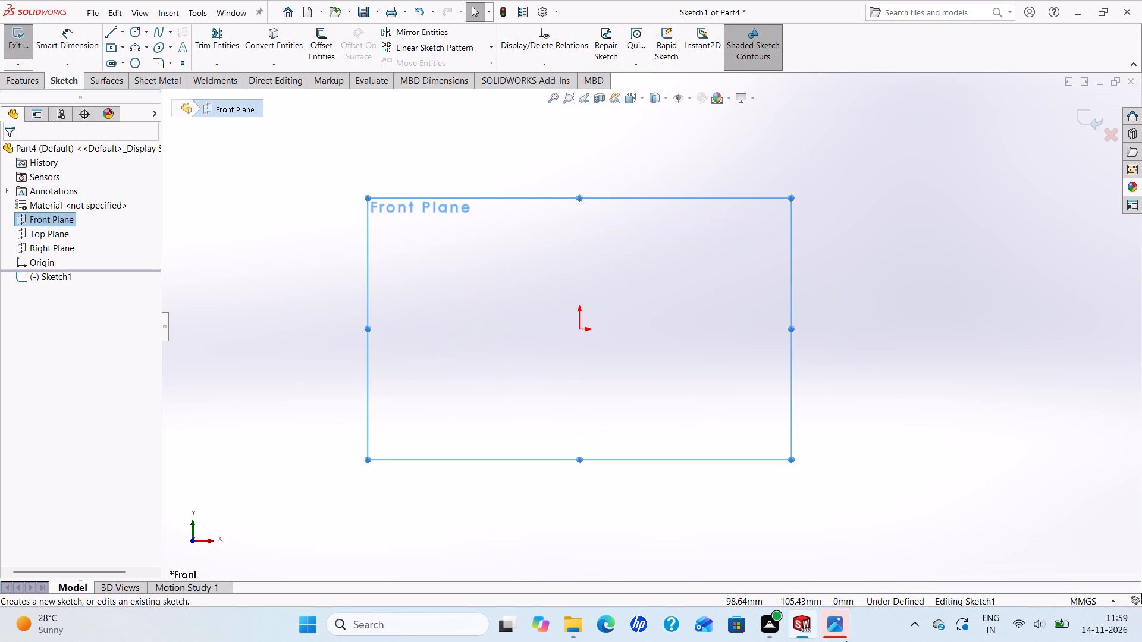
{"action": "left_click", "coordinate": [840, 632]}
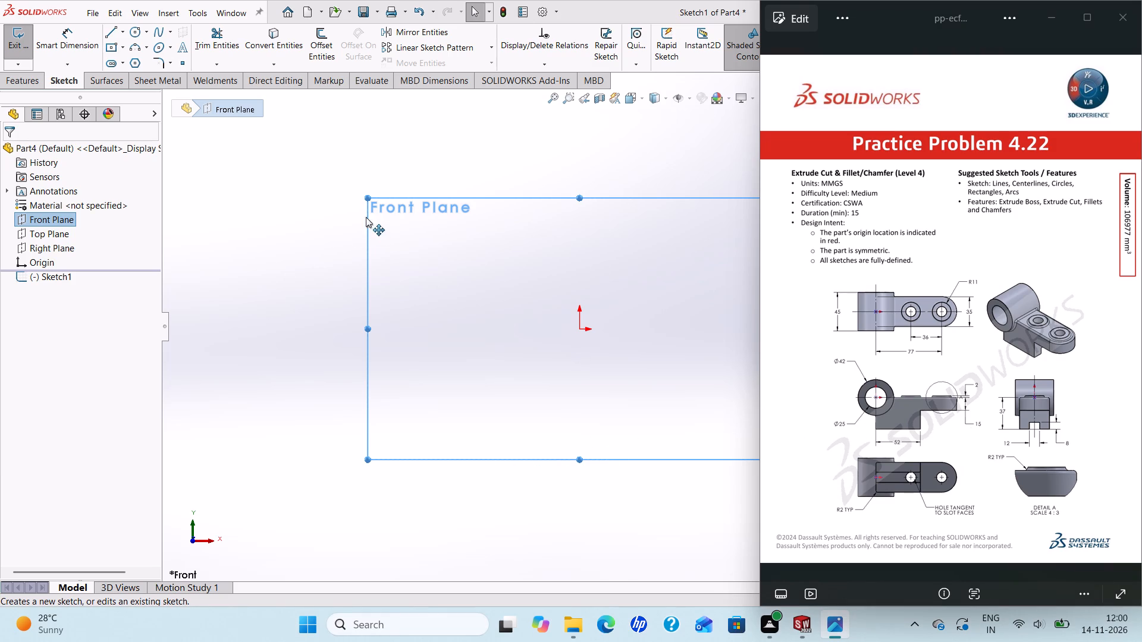
{"action": "left_click", "coordinate": [135, 29]}
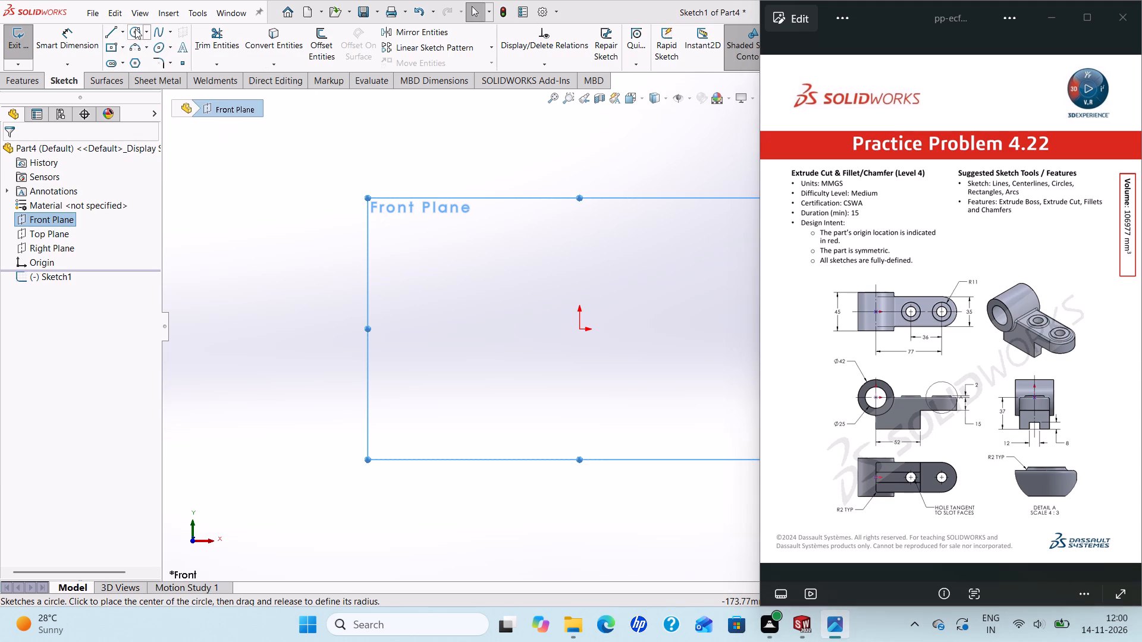
{"action": "scroll", "coordinate": [627, 358], "scroll_direction": "up", "scroll_amount": 1}
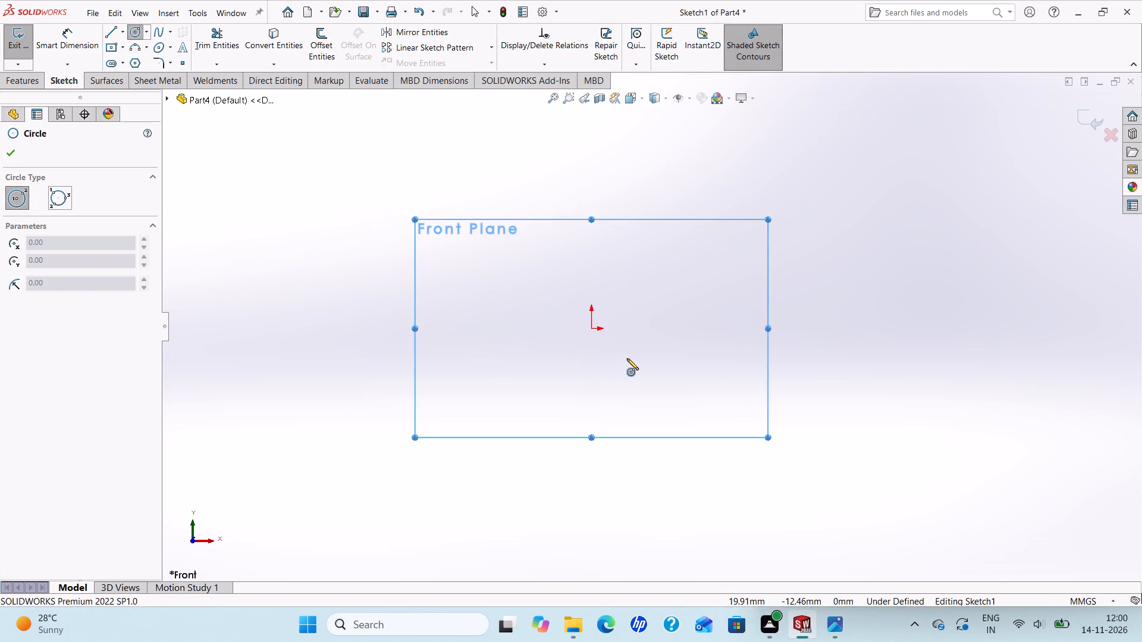
{"action": "scroll", "coordinate": [618, 353], "scroll_direction": "down", "scroll_amount": 3}
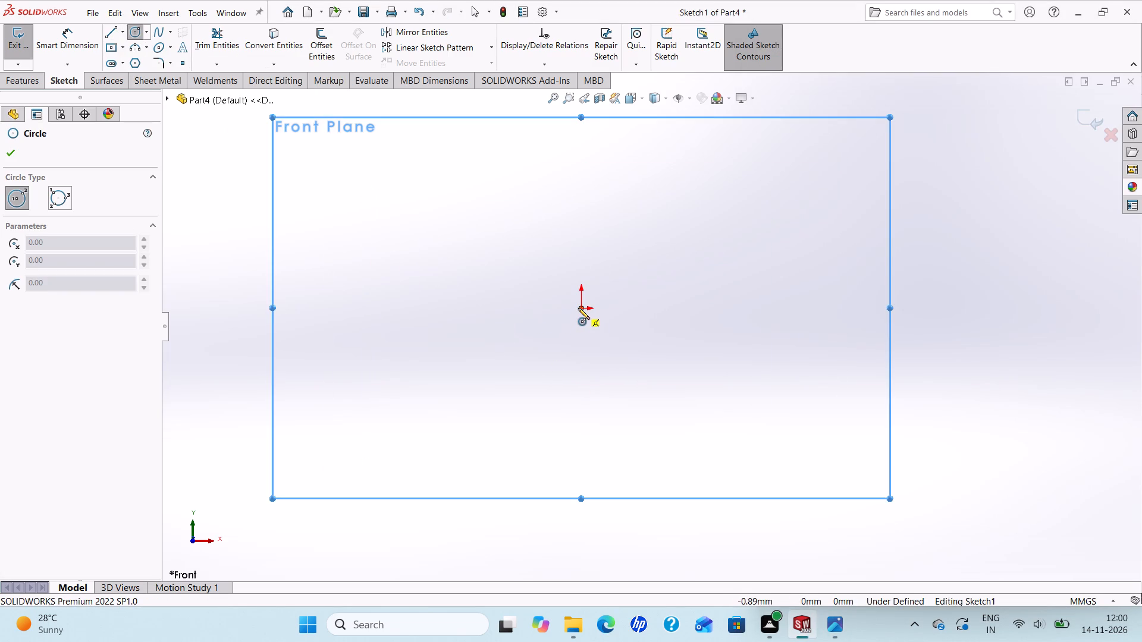
{"action": "left_click", "coordinate": [578, 307]}
{"action": "left_click", "coordinate": [617, 338]}
{"action": "left_click", "coordinate": [581, 306]}
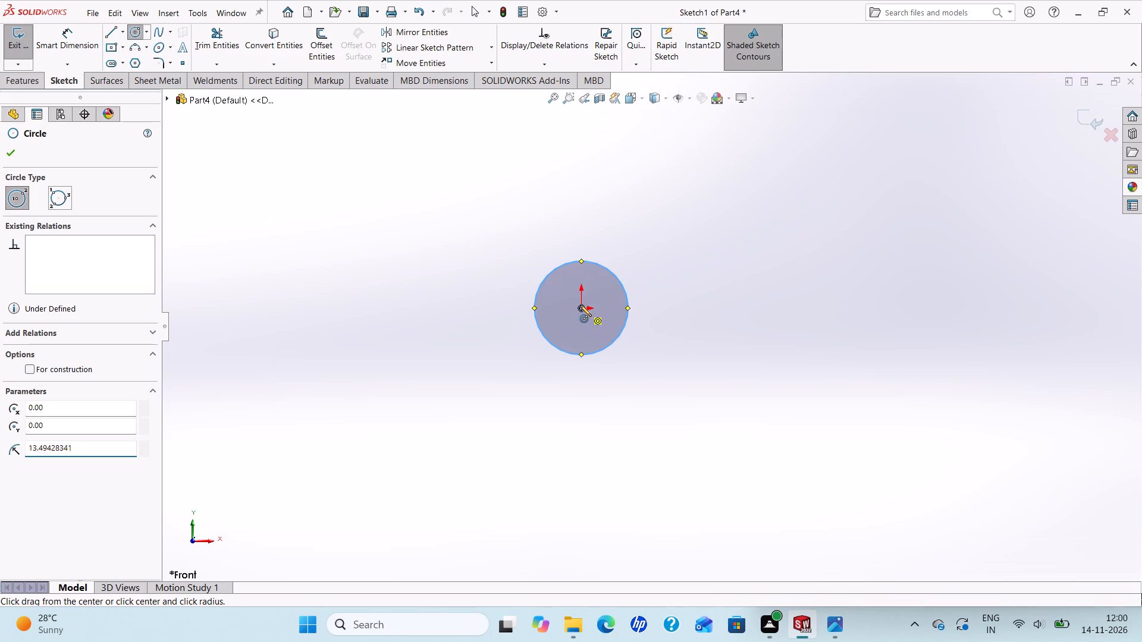
{"action": "left_click", "coordinate": [620, 353]}
{"action": "right_click", "coordinate": [620, 353]}
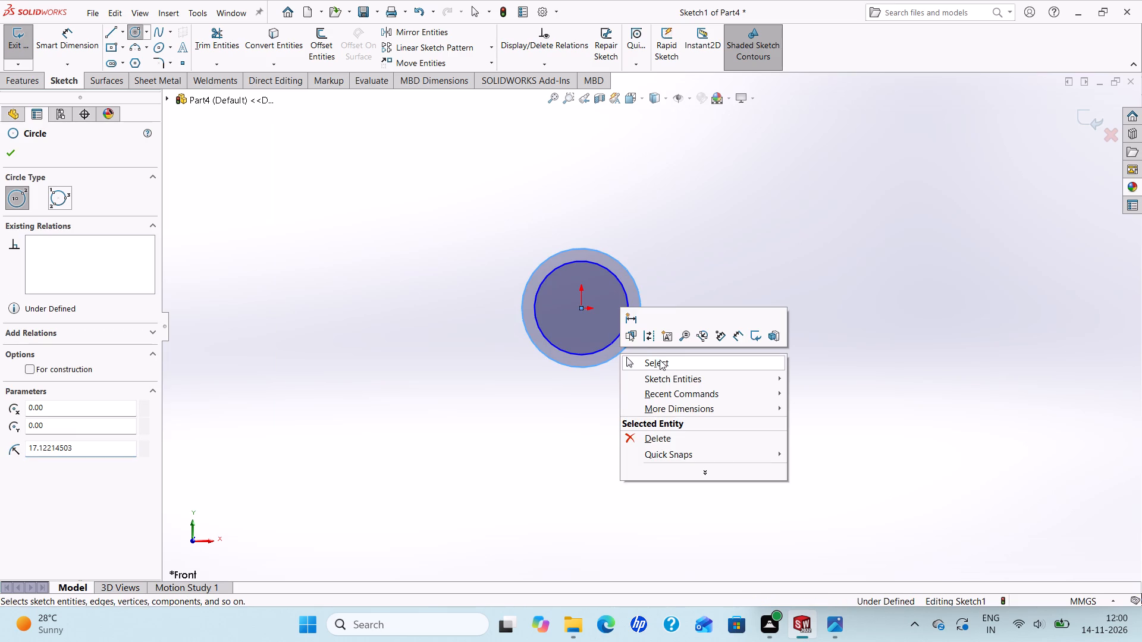
{"action": "left_click", "coordinate": [644, 348]}
Dimension the outer circle to 42 mm diameter and the inner circle to 25 mm diameter.
{"action": "left_click", "coordinate": [90, 48]}
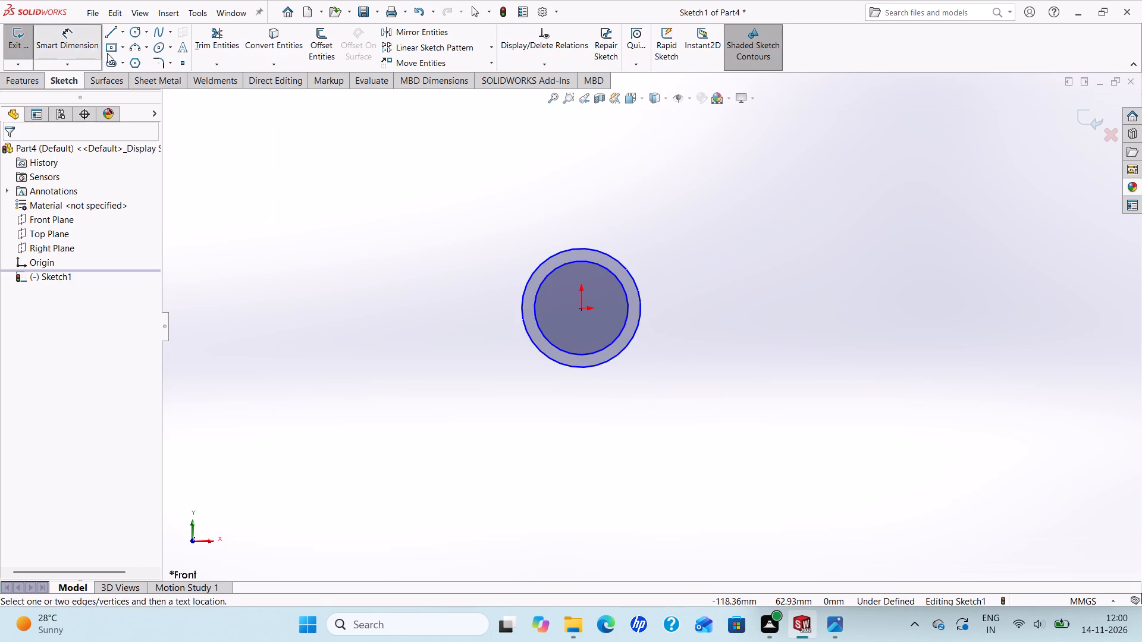
{"action": "left_click", "coordinate": [531, 278]}
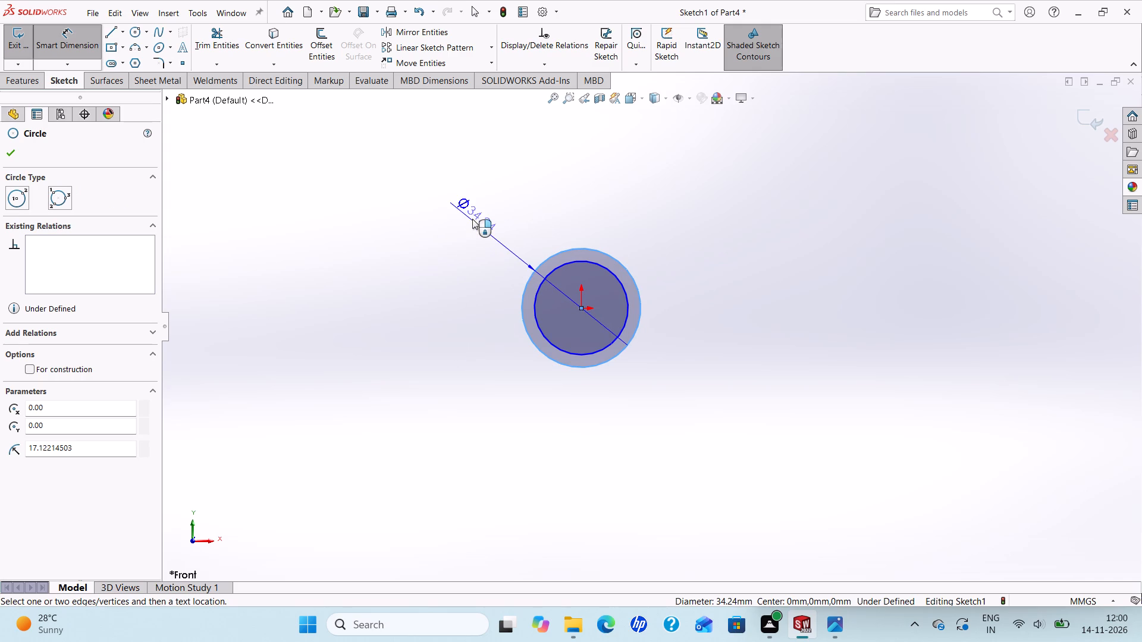
{"action": "left_click", "coordinate": [472, 219]}
{"action": "type", "text": "42"}
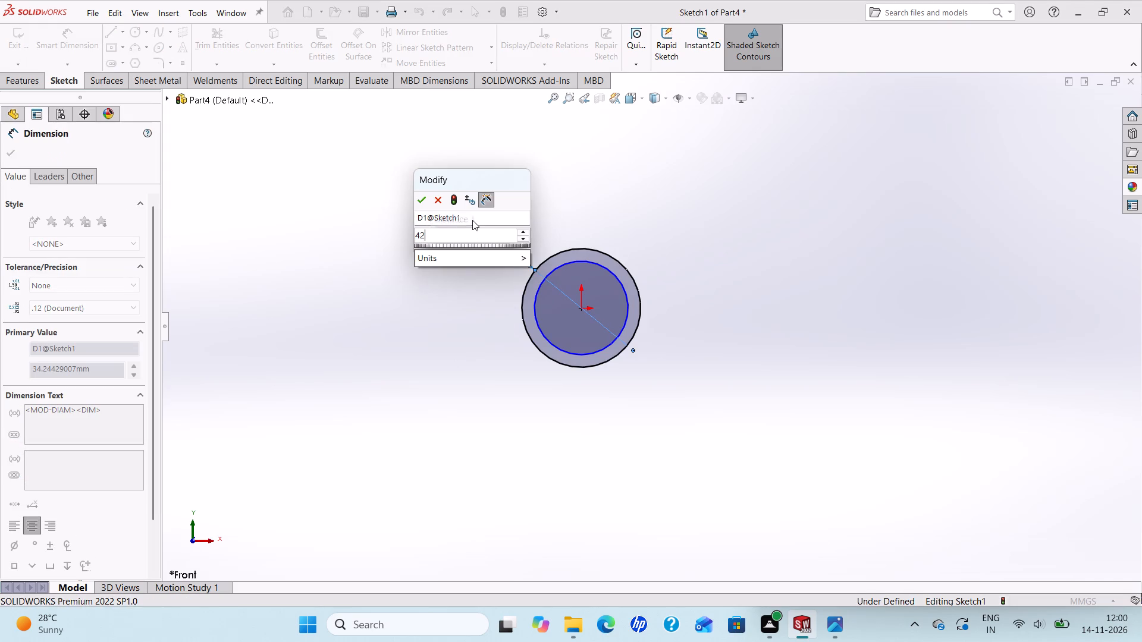
{"action": "key", "text": "Return"}
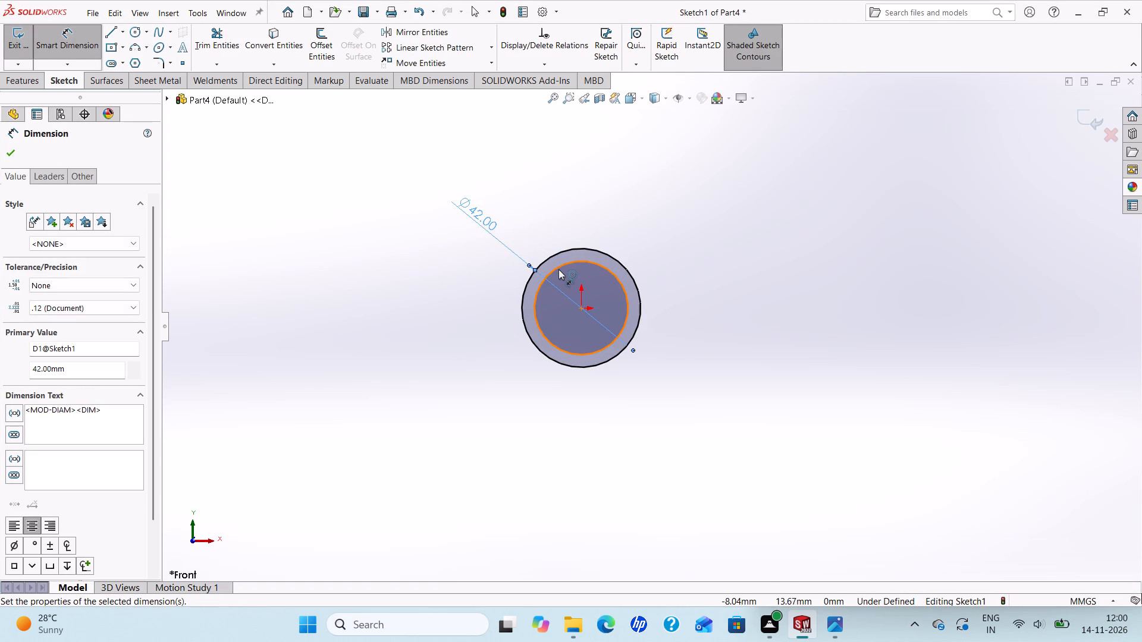
{"action": "left_click", "coordinate": [559, 270]}
{"action": "left_click", "coordinate": [503, 202]}
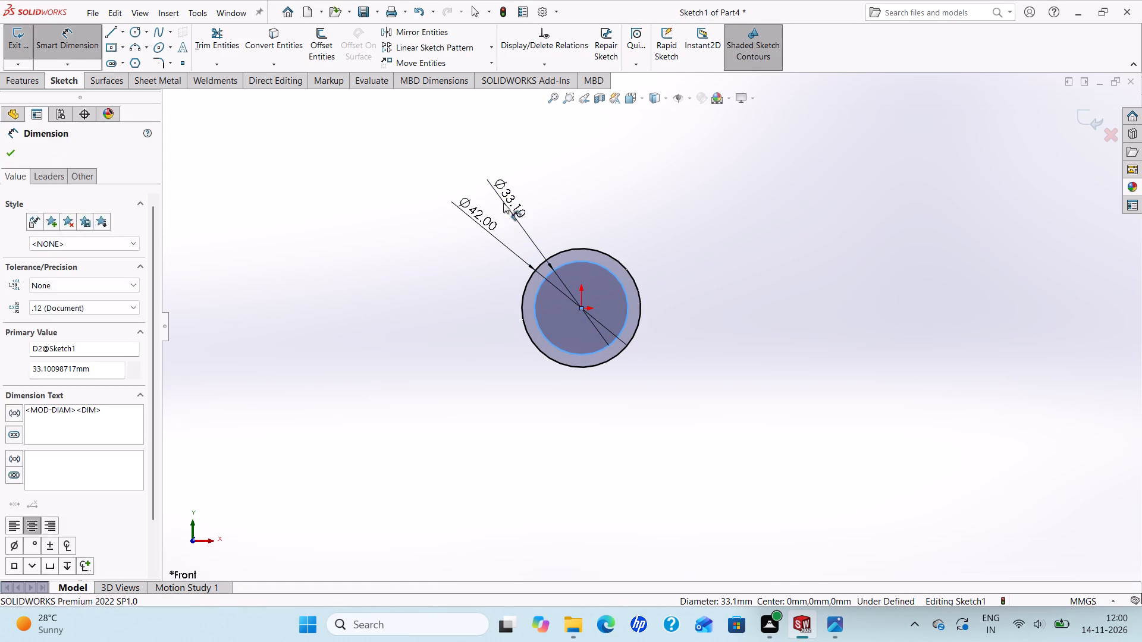
{"action": "type", "text": "25"}
{"action": "key", "text": "Return"}
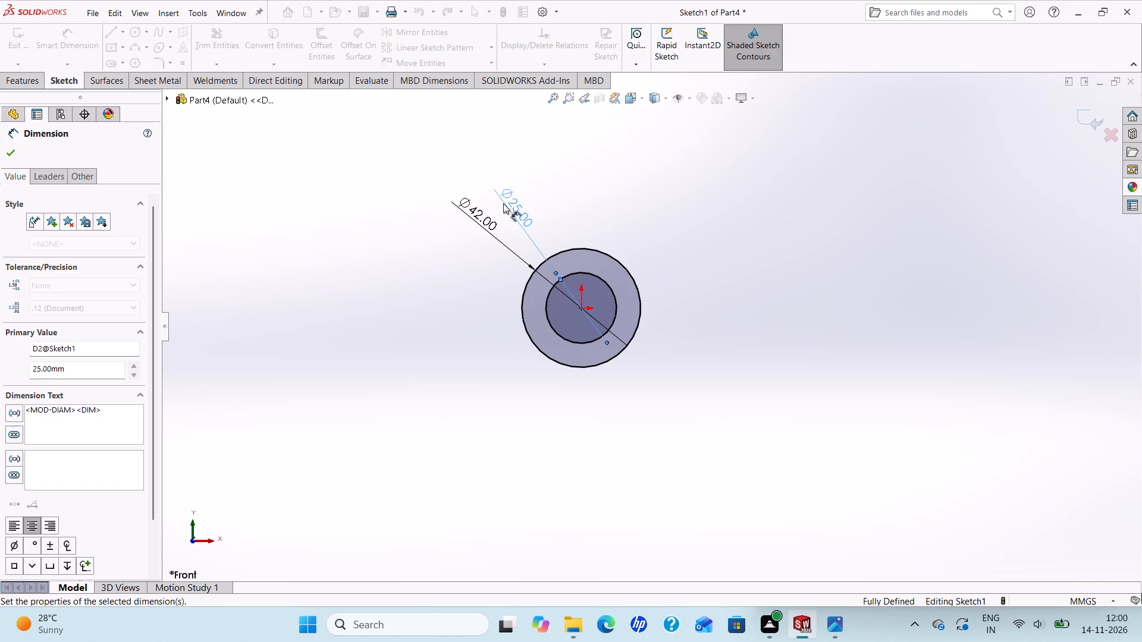
{"action": "left_click", "coordinate": [12, 146]}
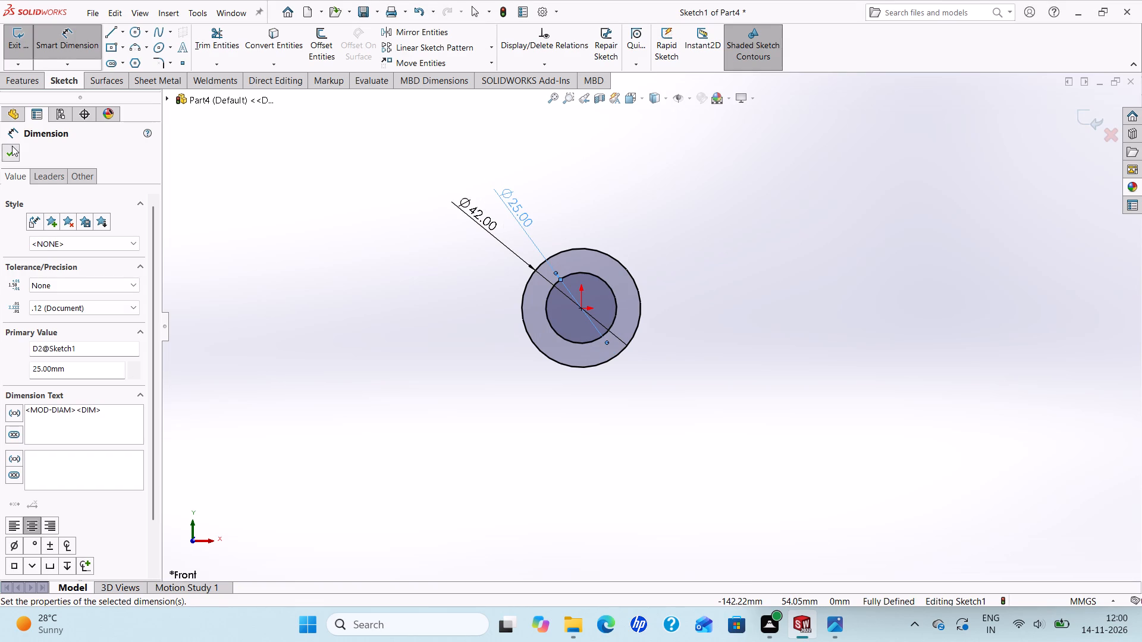
Sketch a vertical construction centerline about 67 mm long through the origin, extending beyond both sides of the outer circle.
{"action": "scroll", "coordinate": [616, 290], "scroll_direction": "up", "scroll_amount": 2}
{"action": "scroll", "coordinate": [711, 311], "scroll_direction": "down", "scroll_amount": 2}
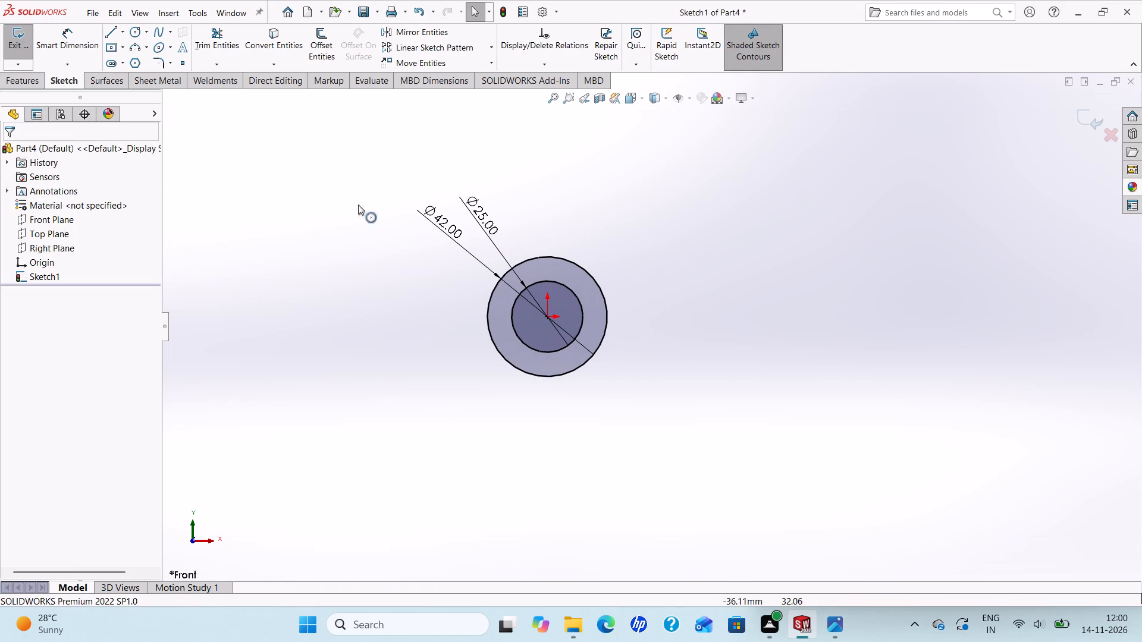
{"action": "left_click", "coordinate": [121, 33]}
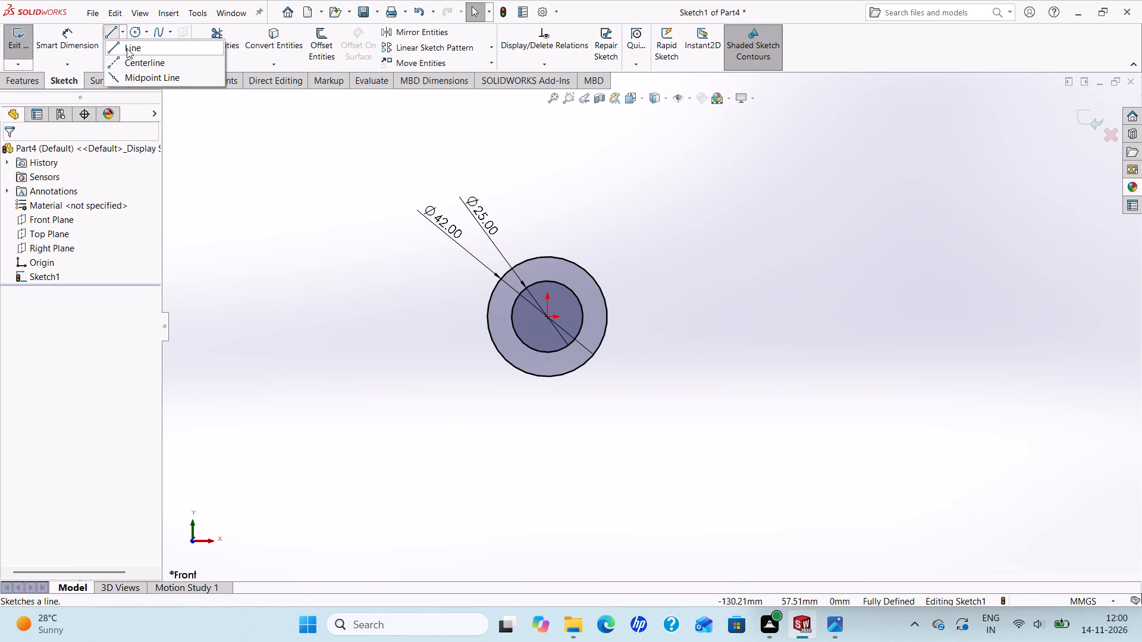
{"action": "left_click", "coordinate": [131, 59]}
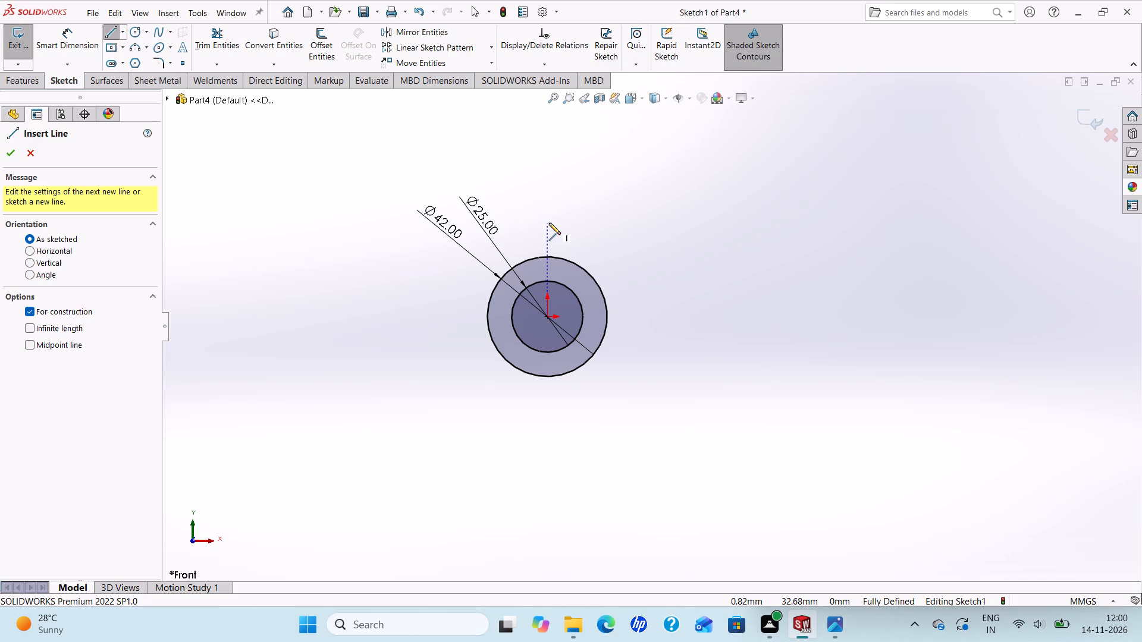
{"action": "left_click", "coordinate": [546, 218]}
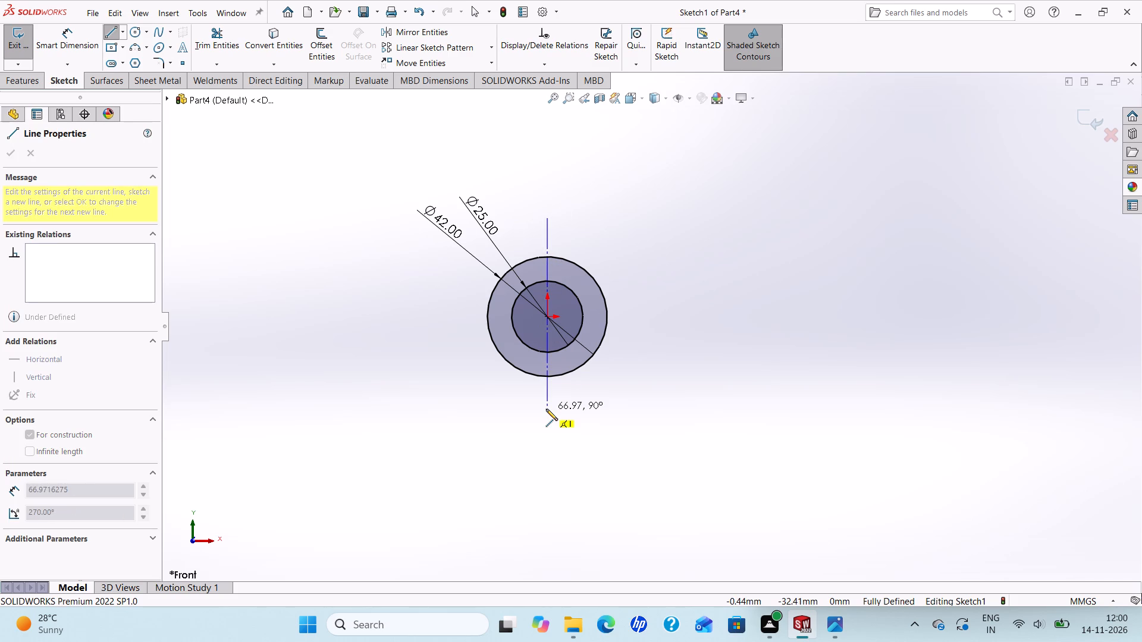
{"action": "left_click", "coordinate": [546, 409]}
{"action": "right_click", "coordinate": [546, 409]}
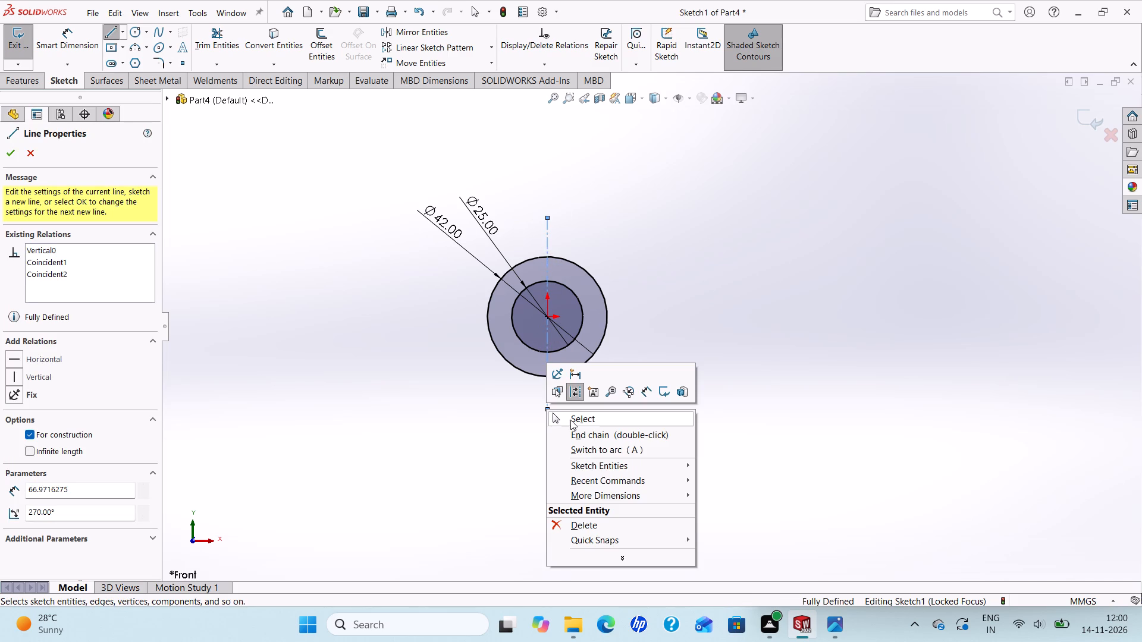
{"action": "left_click", "coordinate": [575, 423]}
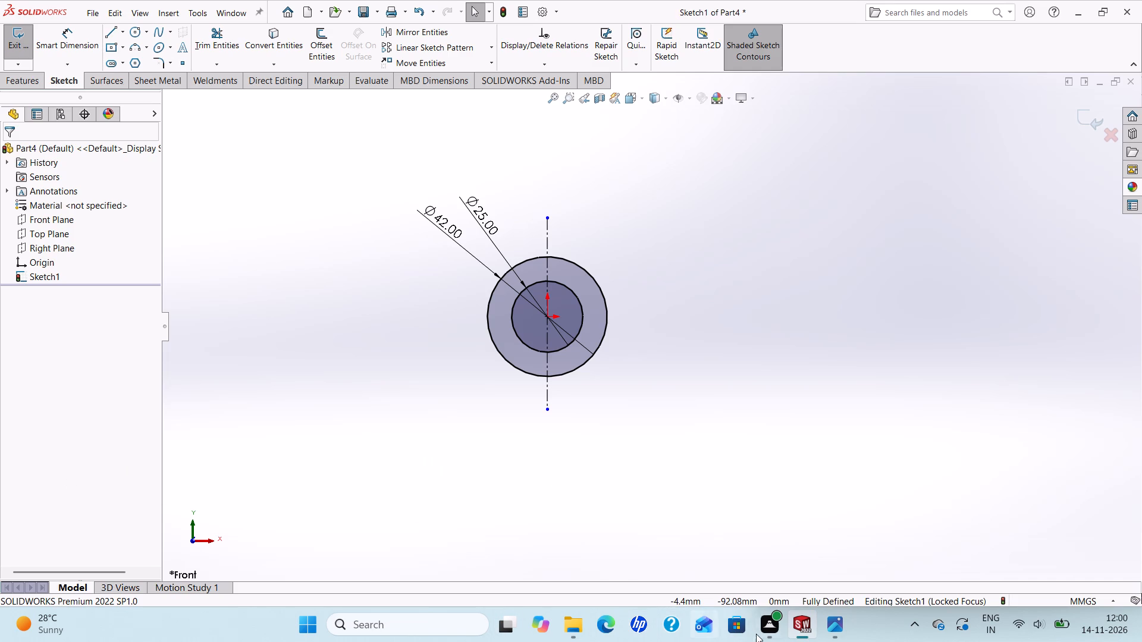
Sketch a vertical line down from the outer circle's lowest point, continued by a horizontal line about 41 mm long toward positive X.
{"action": "left_click", "coordinate": [832, 627]}
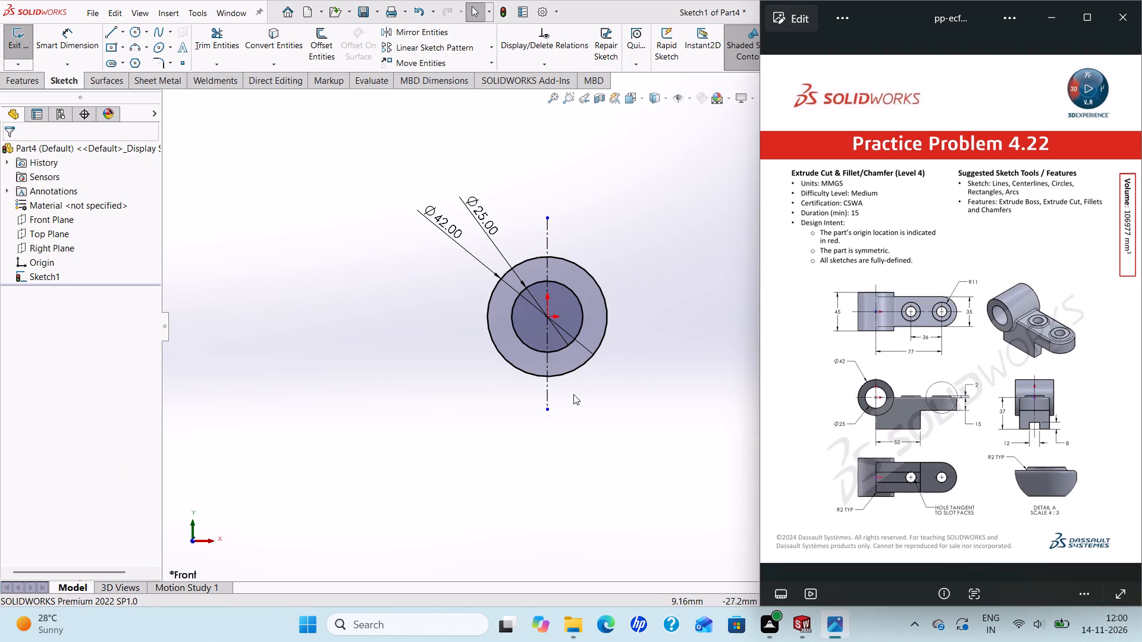
{"action": "left_click", "coordinate": [112, 26]}
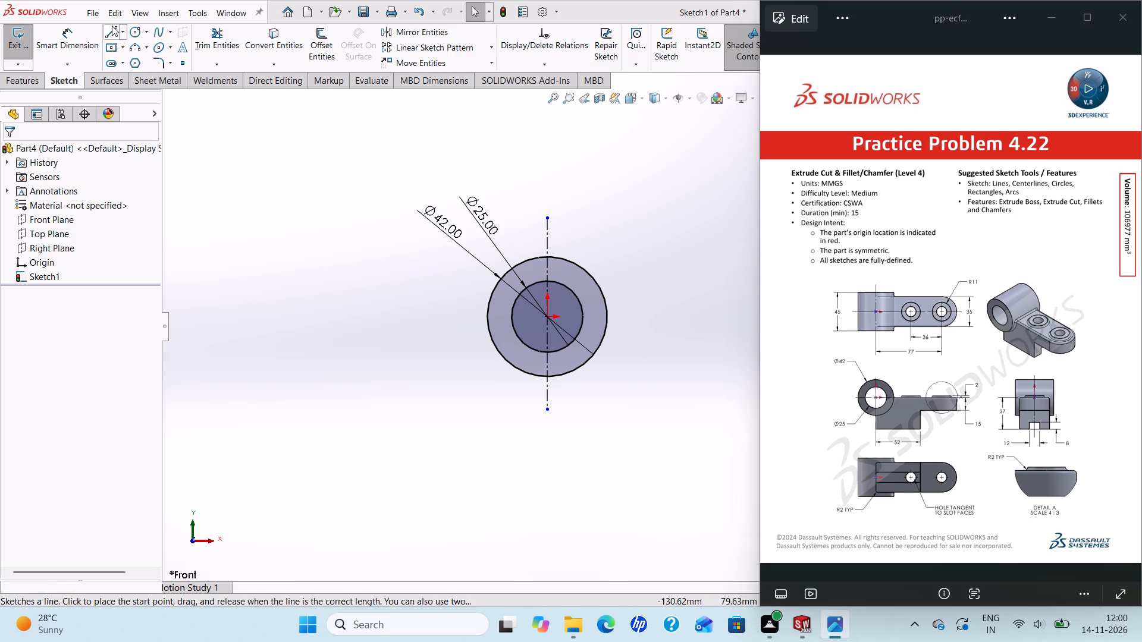
{"action": "left_click", "coordinate": [547, 376]}
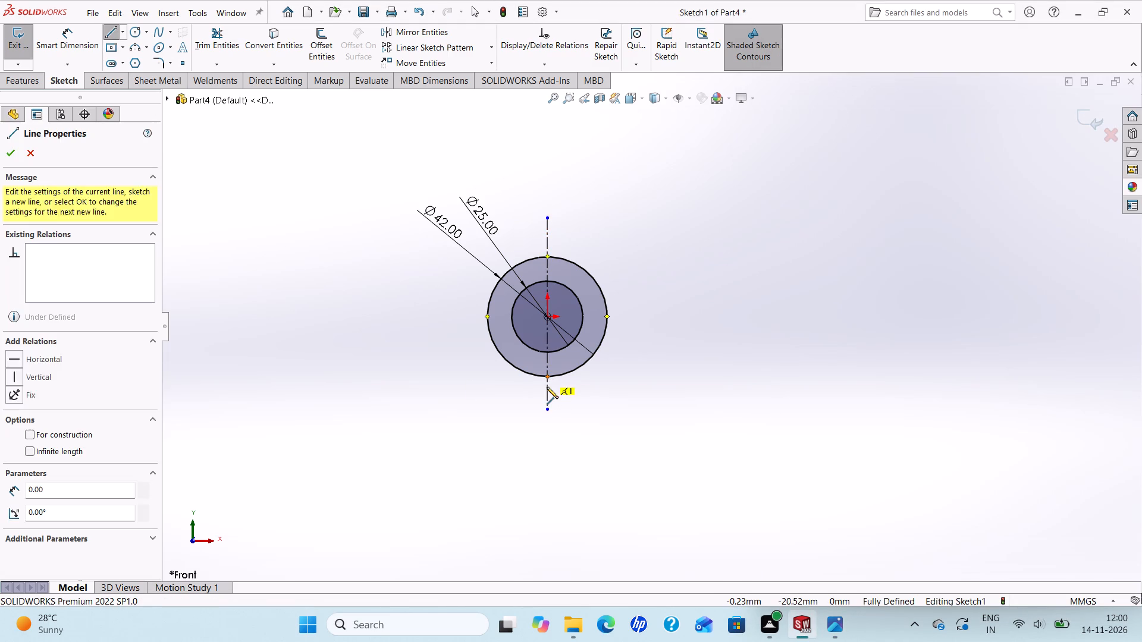
{"action": "left_click", "coordinate": [545, 432]}
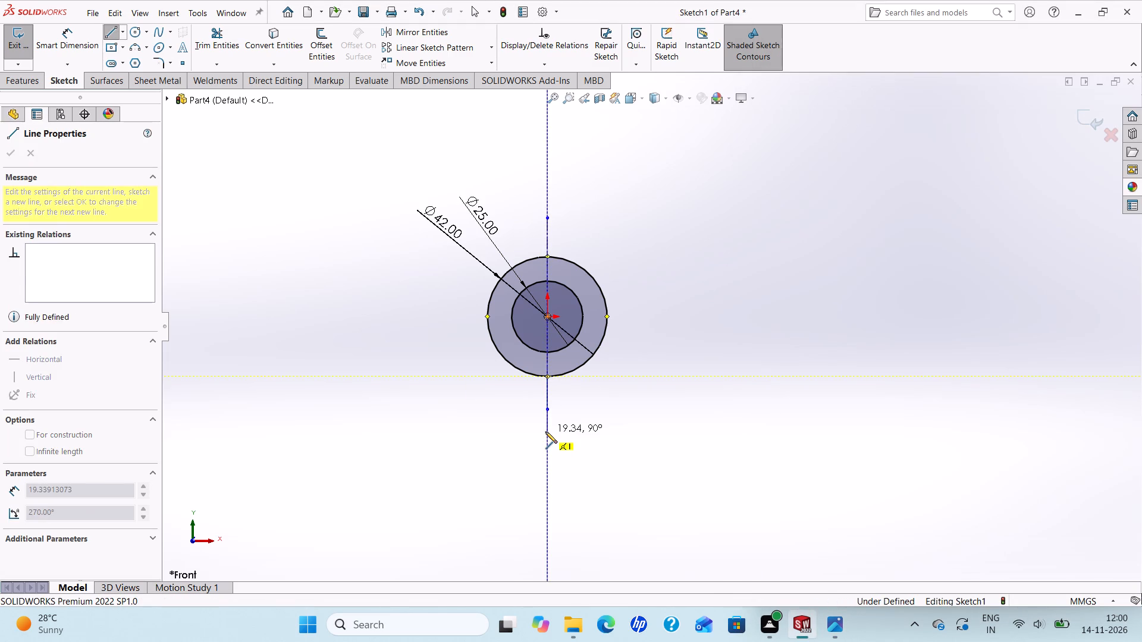
{"action": "left_click", "coordinate": [664, 435]}
{"action": "right_click", "coordinate": [664, 435]}
{"action": "left_click", "coordinate": [696, 441]}
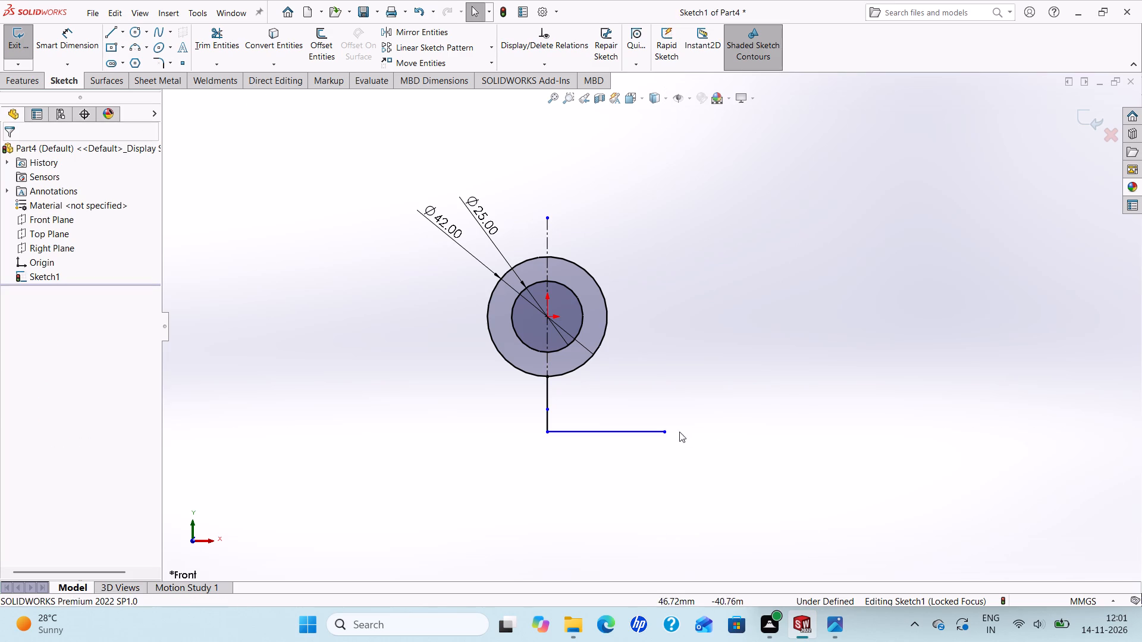
Extend the centerline's lower endpoint to about 79 mm below the origin.
{"action": "scroll", "coordinate": [672, 429], "scroll_direction": "up", "scroll_amount": 1}
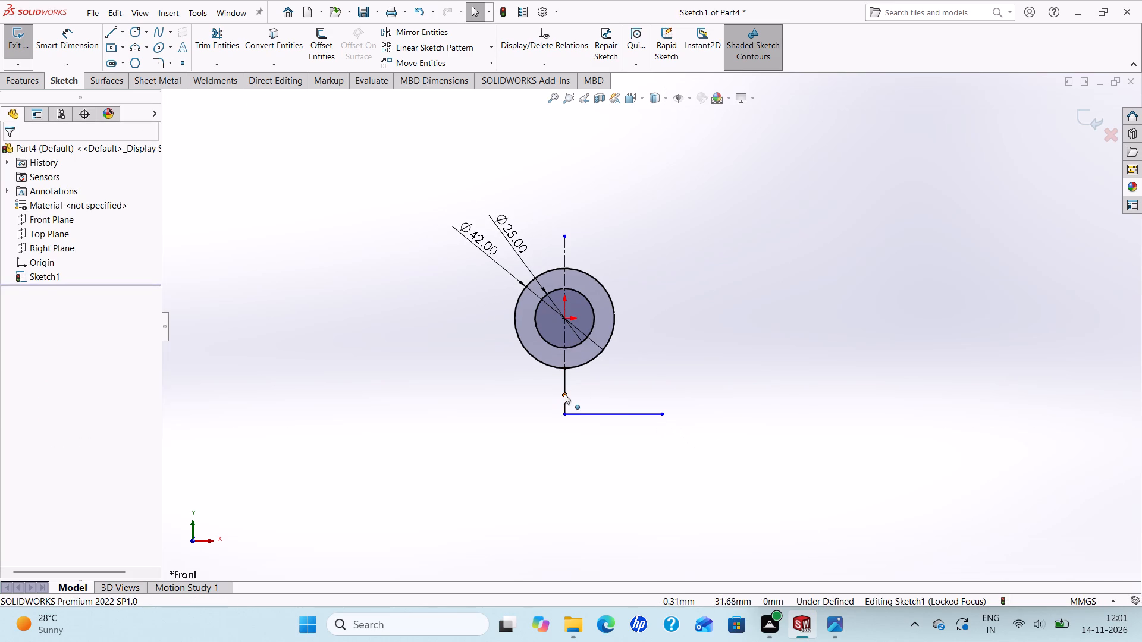
{"action": "left_click_drag", "start_coordinate": [564, 394], "coordinate": [553, 506]}
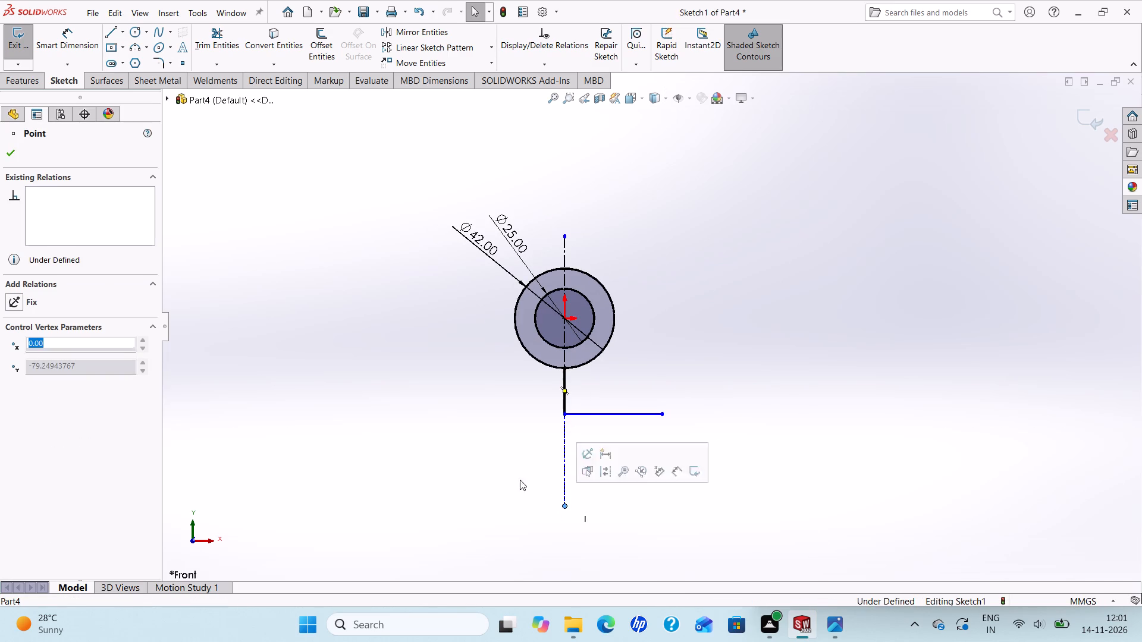
{"action": "left_click", "coordinate": [14, 154]}
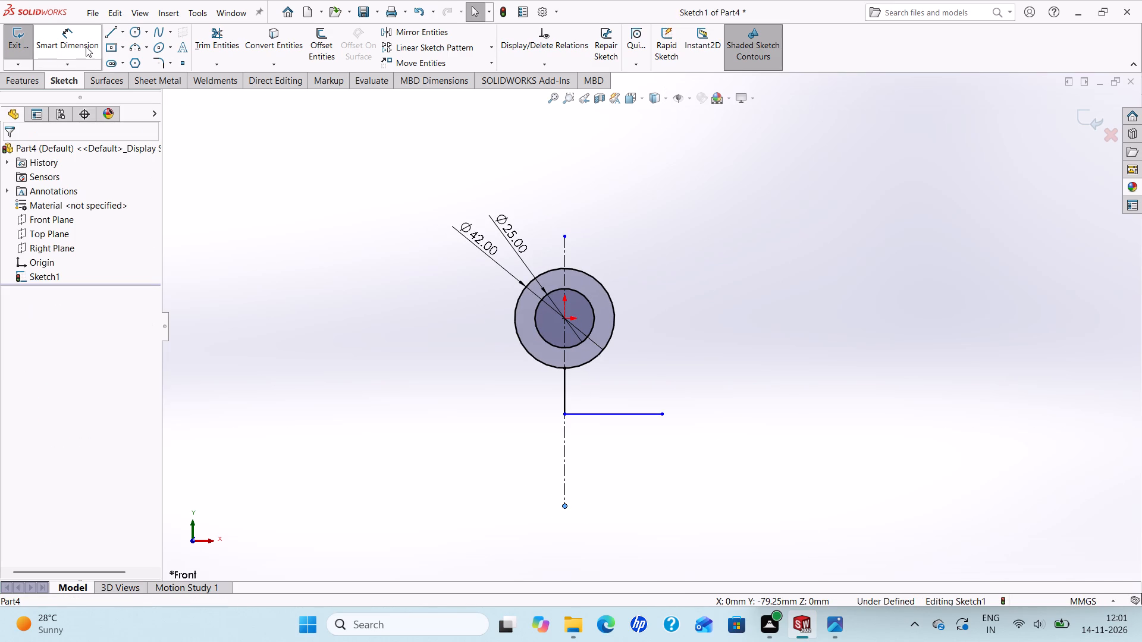
Dimension the horizontal line below the circles to 52 mm.
{"action": "left_click", "coordinate": [73, 42]}
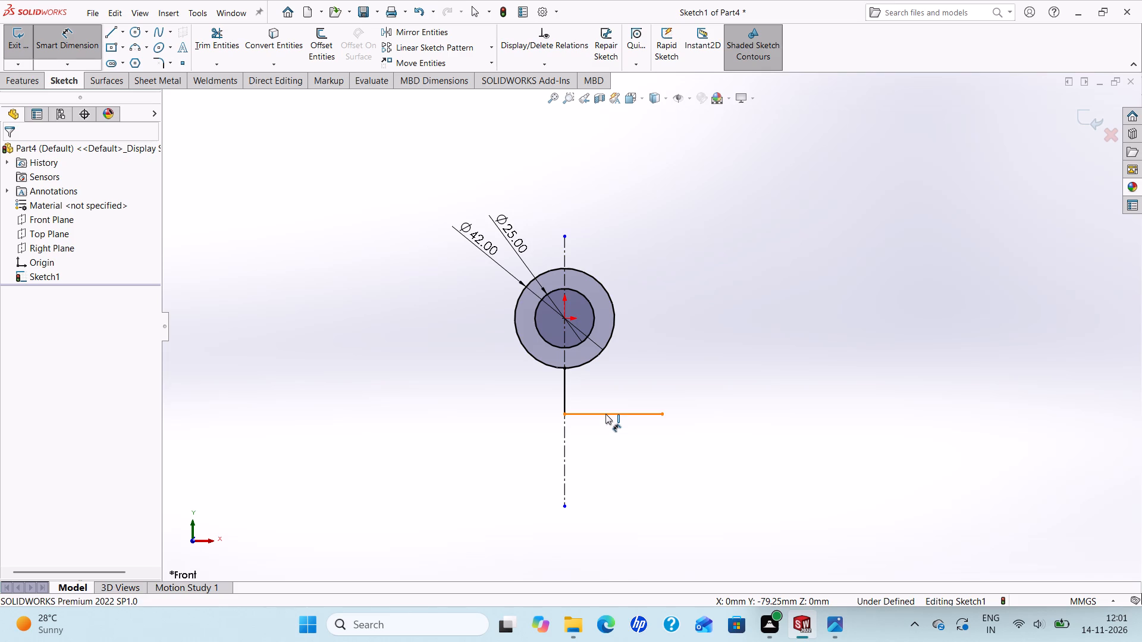
{"action": "left_click", "coordinate": [605, 414]}
{"action": "left_click", "coordinate": [604, 440]}
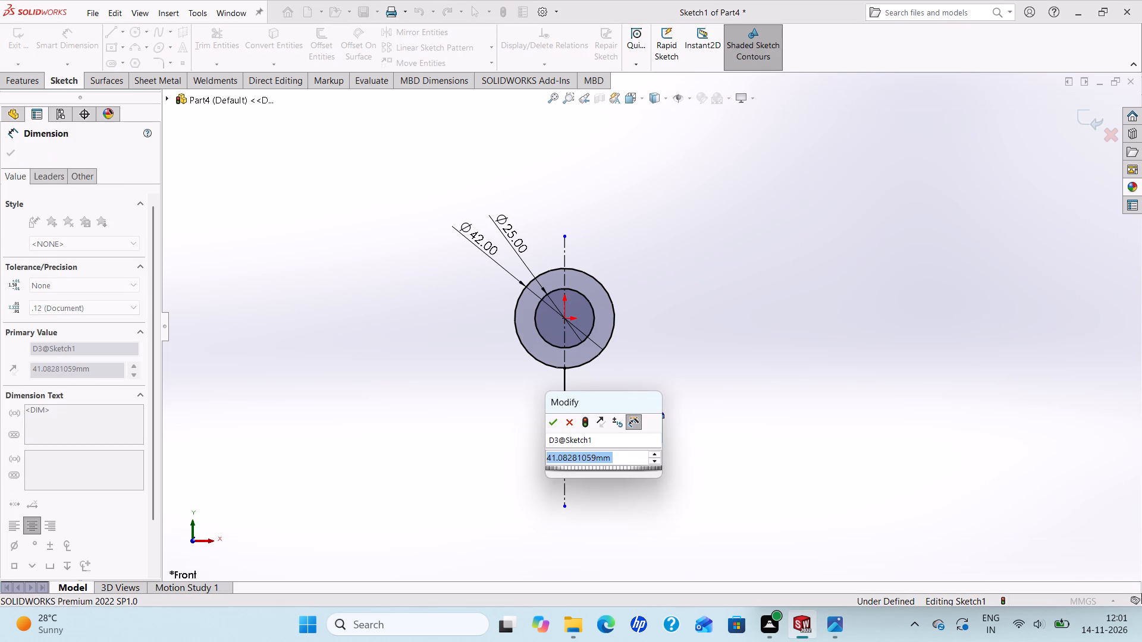
{"action": "type", "text": "52"}
{"action": "key", "text": "Return"}
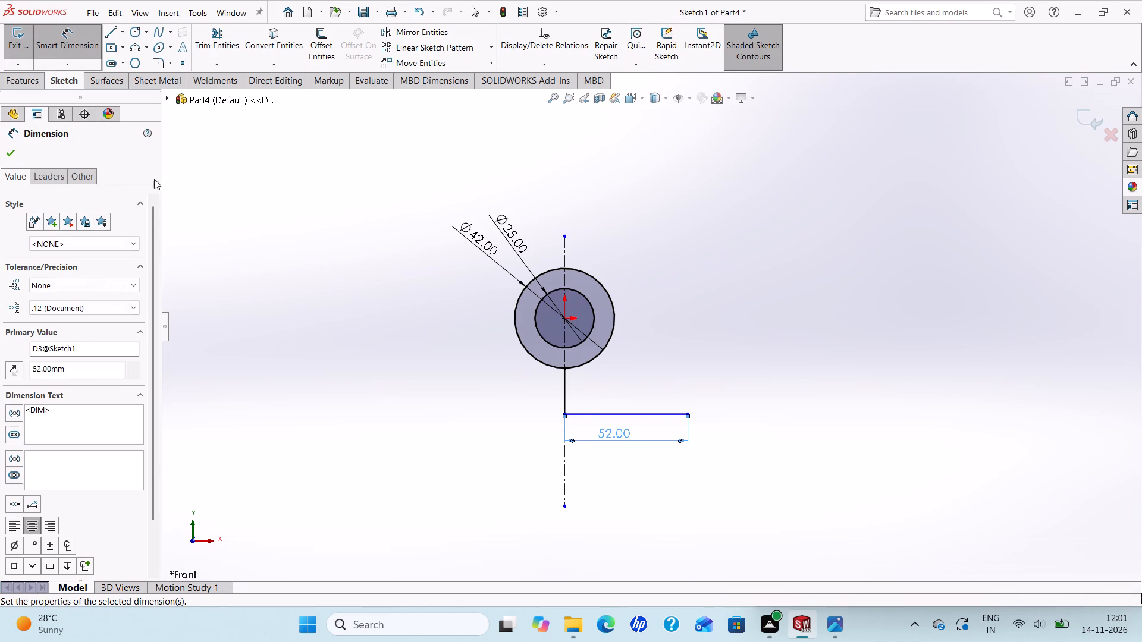
{"action": "left_click", "coordinate": [11, 154]}
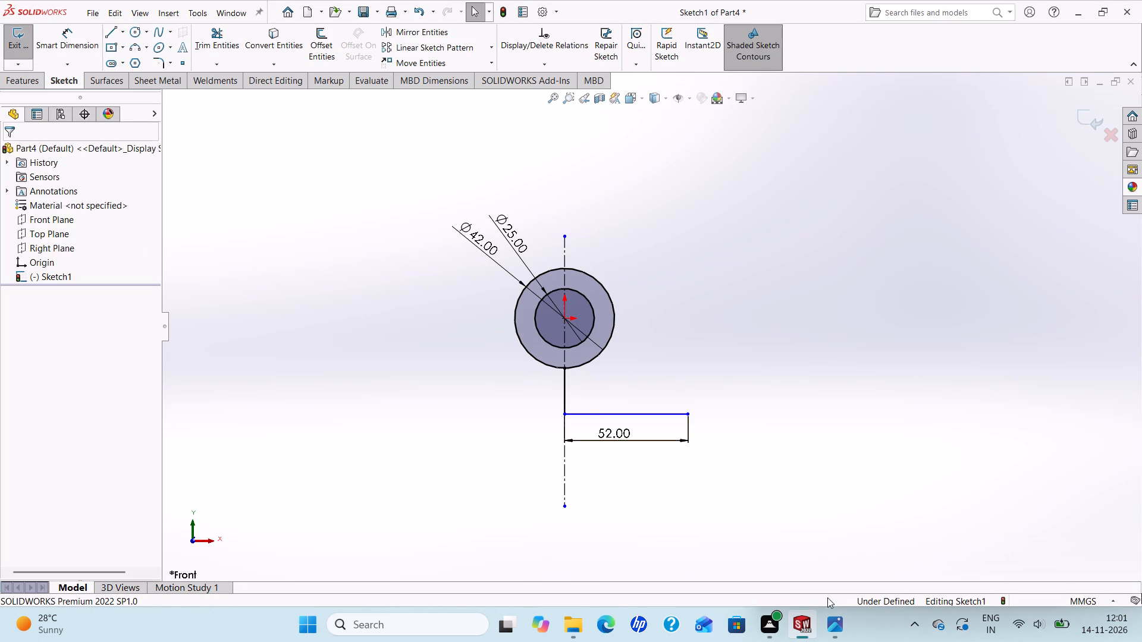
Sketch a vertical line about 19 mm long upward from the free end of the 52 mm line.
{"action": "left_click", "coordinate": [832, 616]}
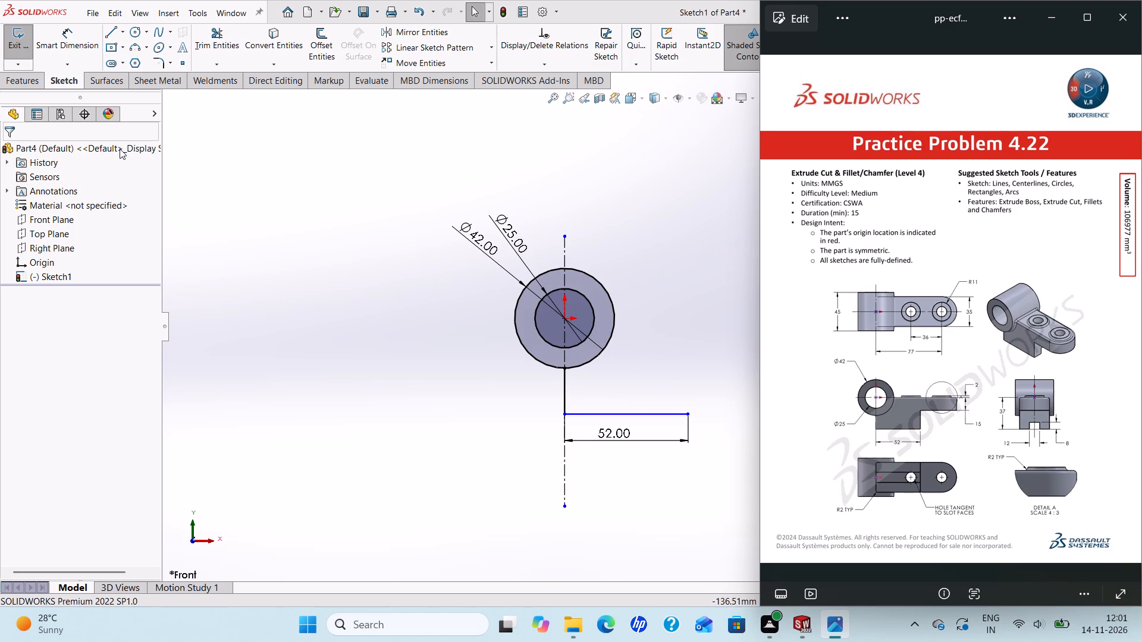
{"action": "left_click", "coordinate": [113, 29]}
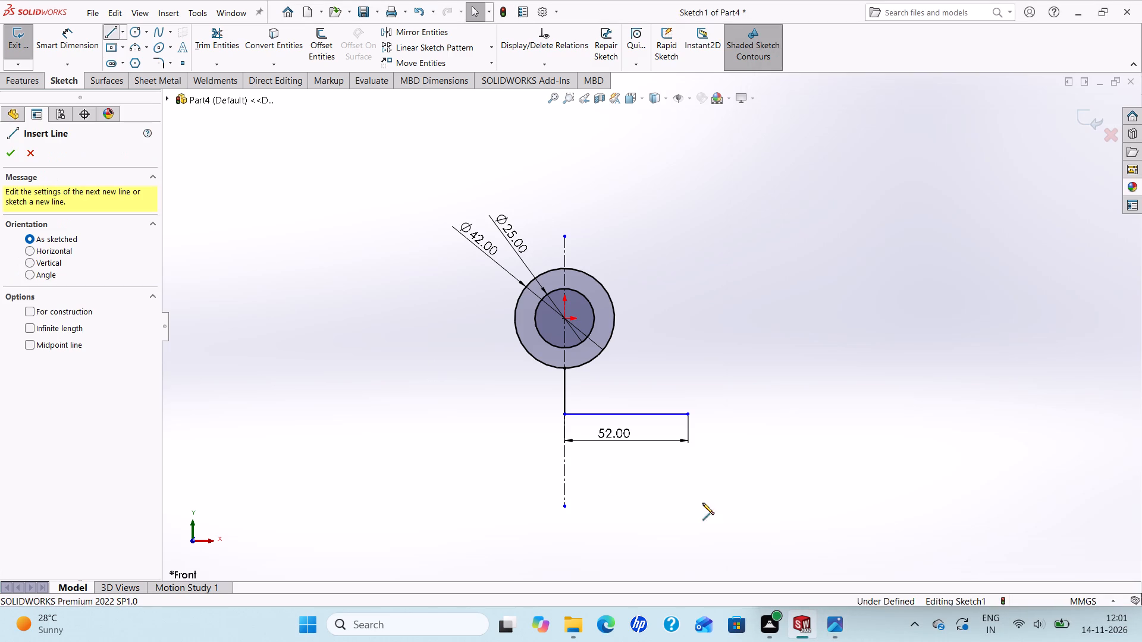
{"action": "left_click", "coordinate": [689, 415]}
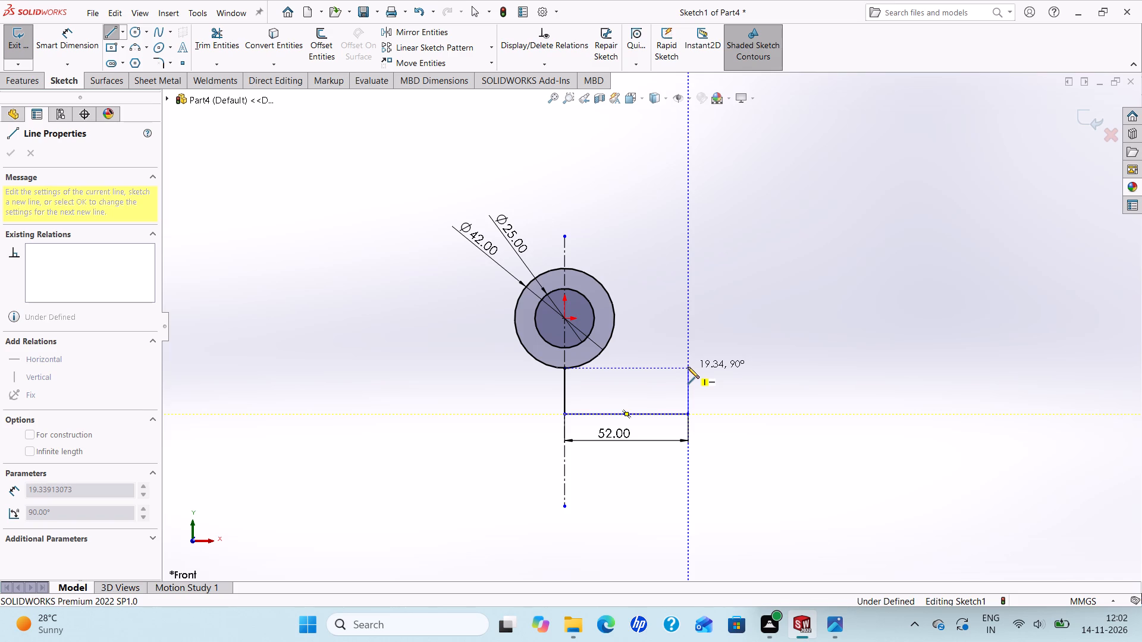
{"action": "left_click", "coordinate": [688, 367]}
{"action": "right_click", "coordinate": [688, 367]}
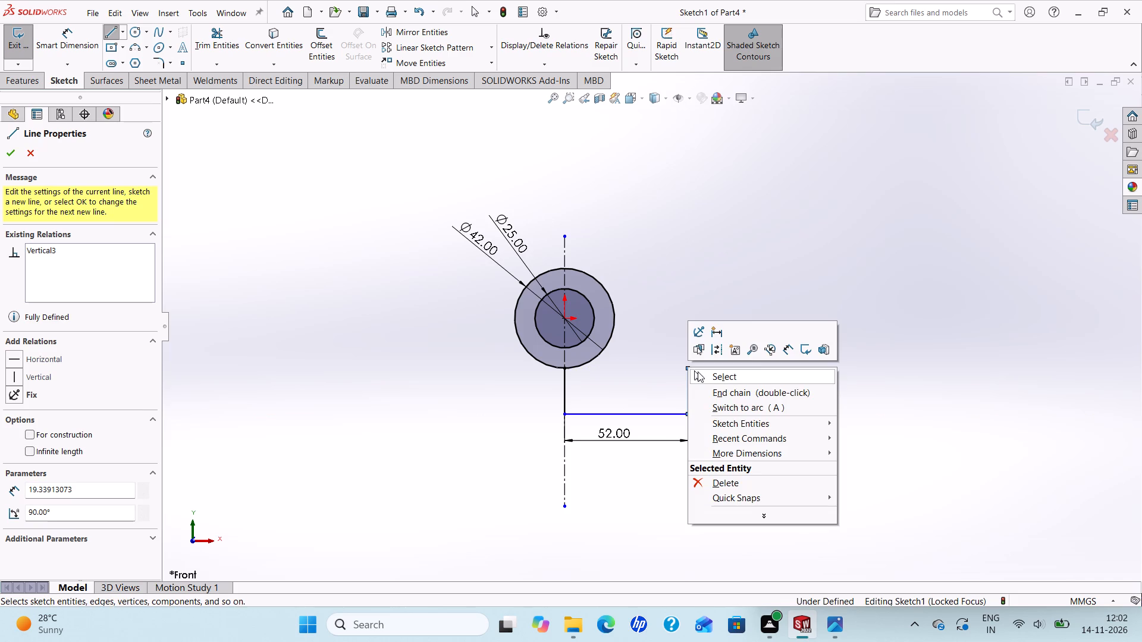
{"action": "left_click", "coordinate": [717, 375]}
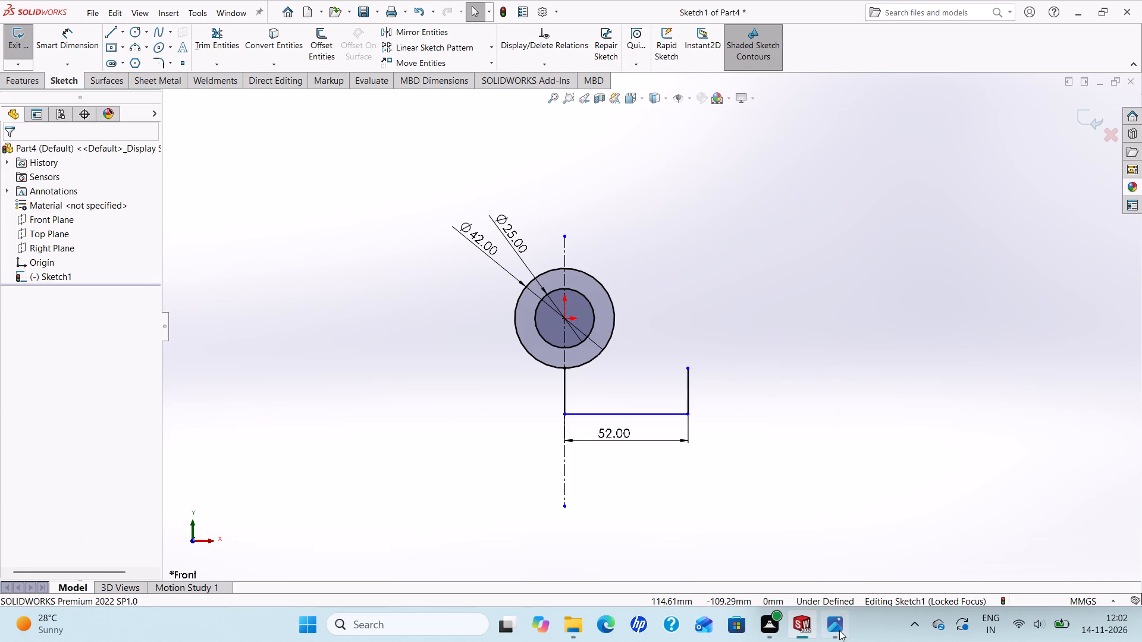
Sketch a horizontal line about 84 mm long from the outer circle's positive-X quadrant point, level with the origin.
{"action": "left_click", "coordinate": [838, 626]}
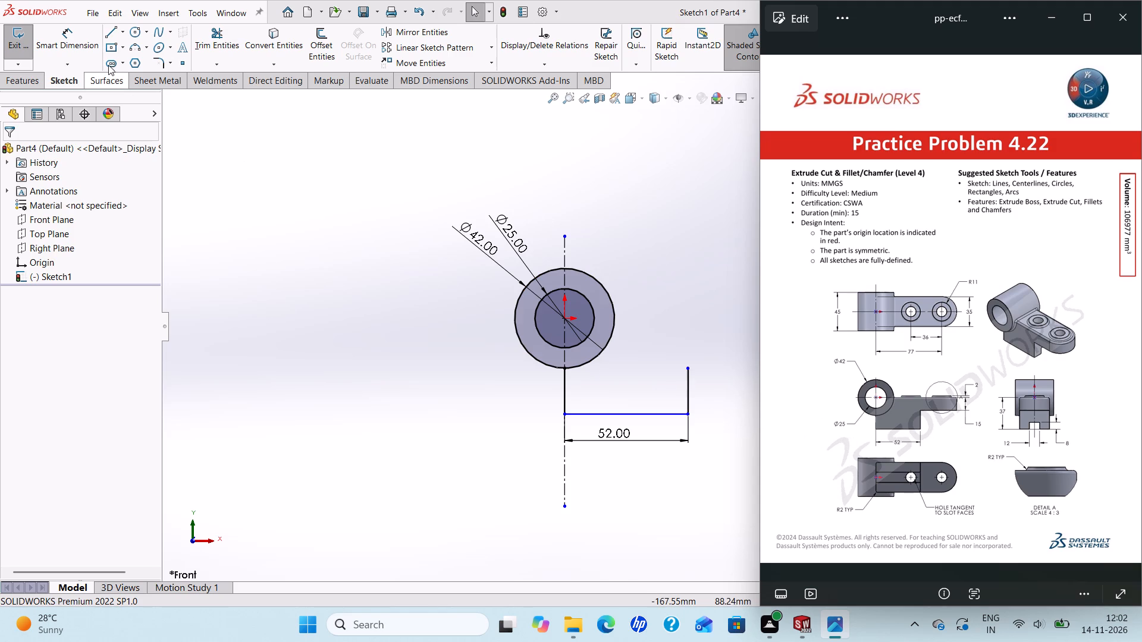
{"action": "left_click", "coordinate": [109, 33]}
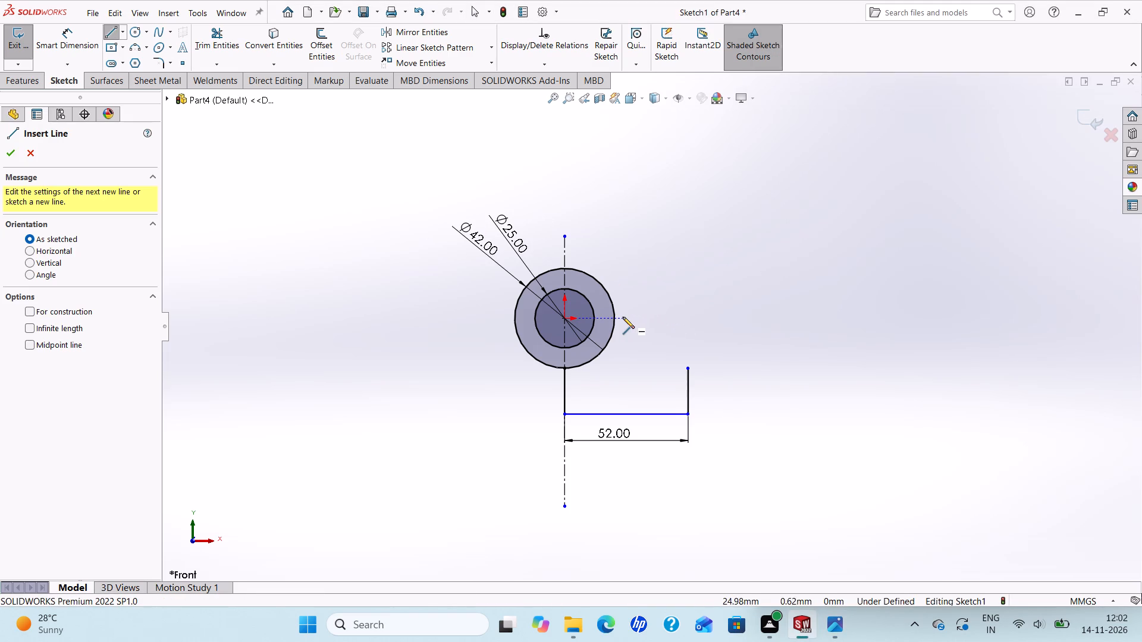
{"action": "left_click", "coordinate": [615, 317]}
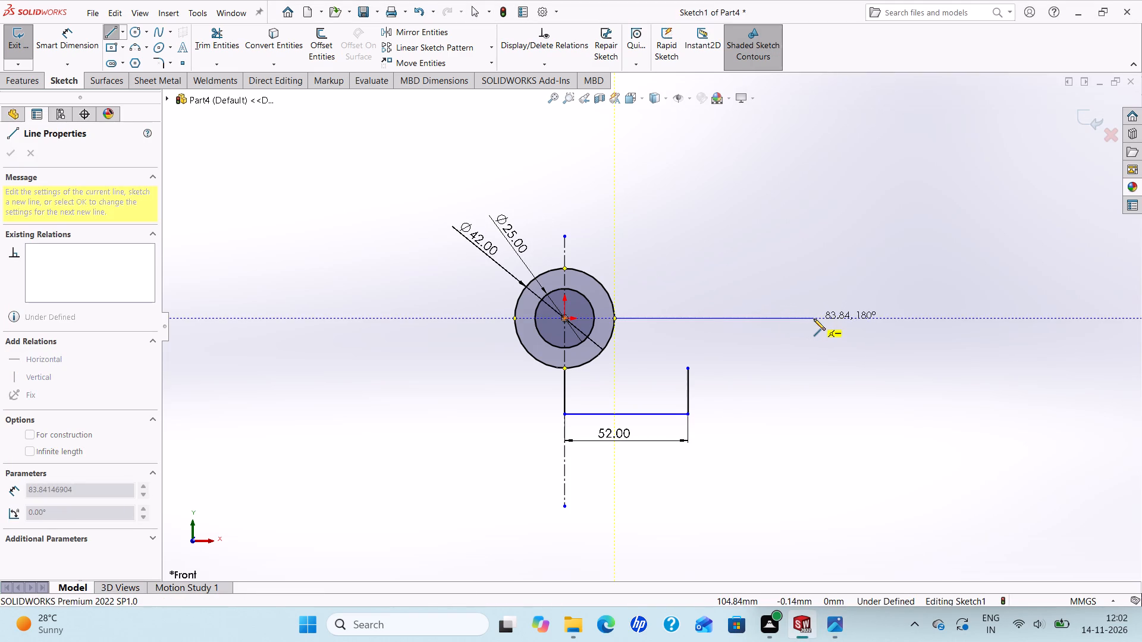
{"action": "left_click", "coordinate": [814, 319]}
{"action": "right_click", "coordinate": [814, 315]}
{"action": "left_click", "coordinate": [829, 322]}
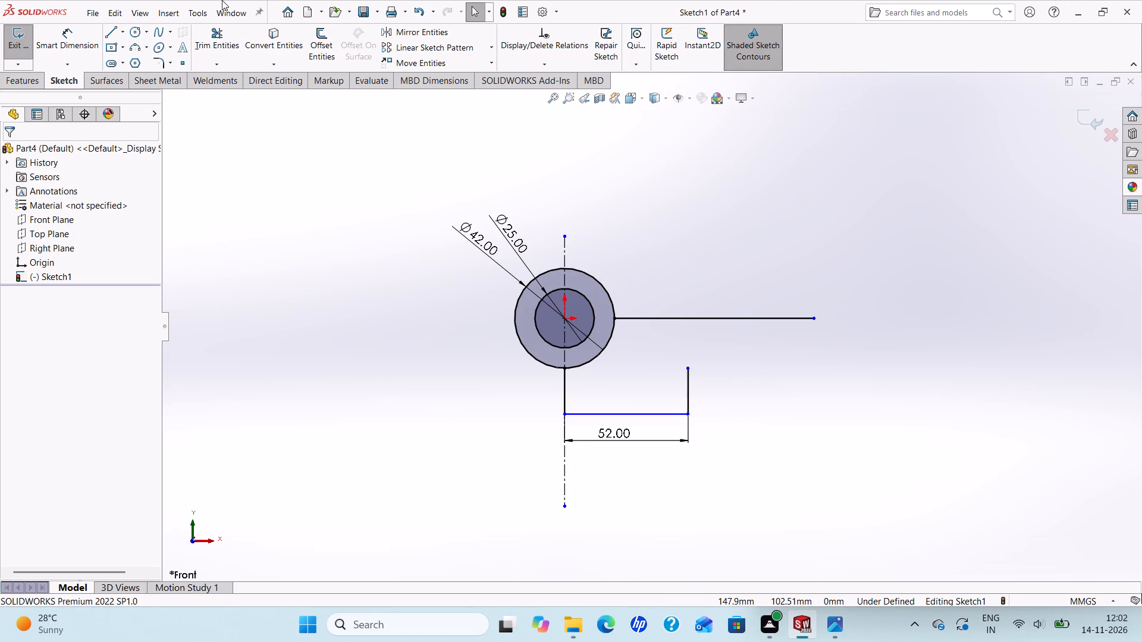
Dimension the arm's upper horizontal line to 85 mm.
{"action": "left_click", "coordinate": [70, 46]}
{"action": "left_click", "coordinate": [713, 317]}
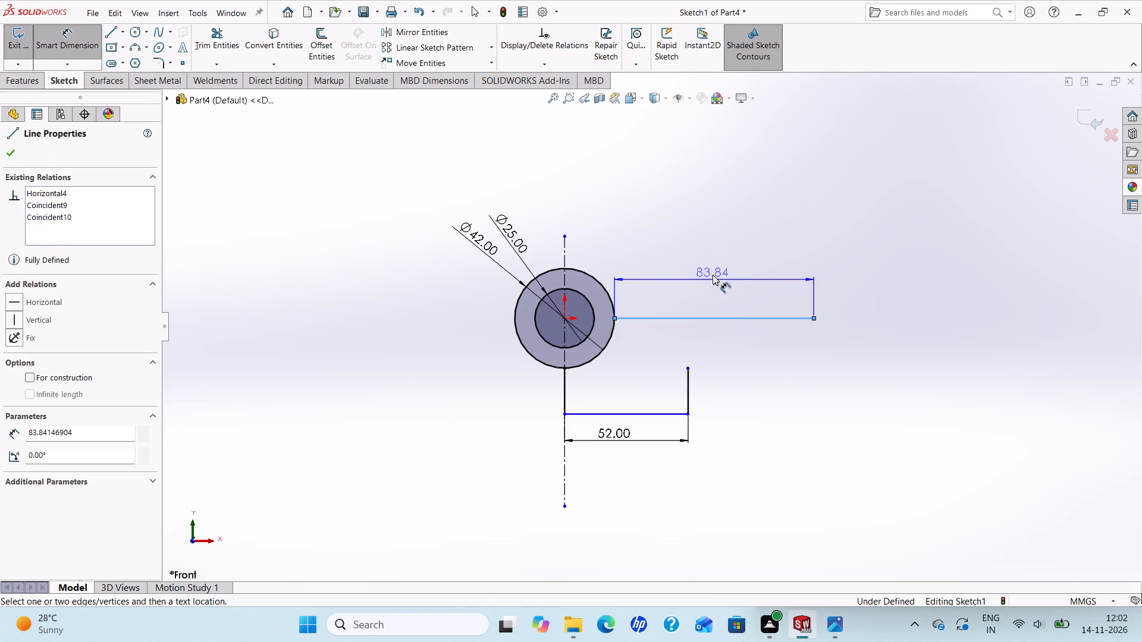
{"action": "left_click", "coordinate": [713, 273]}
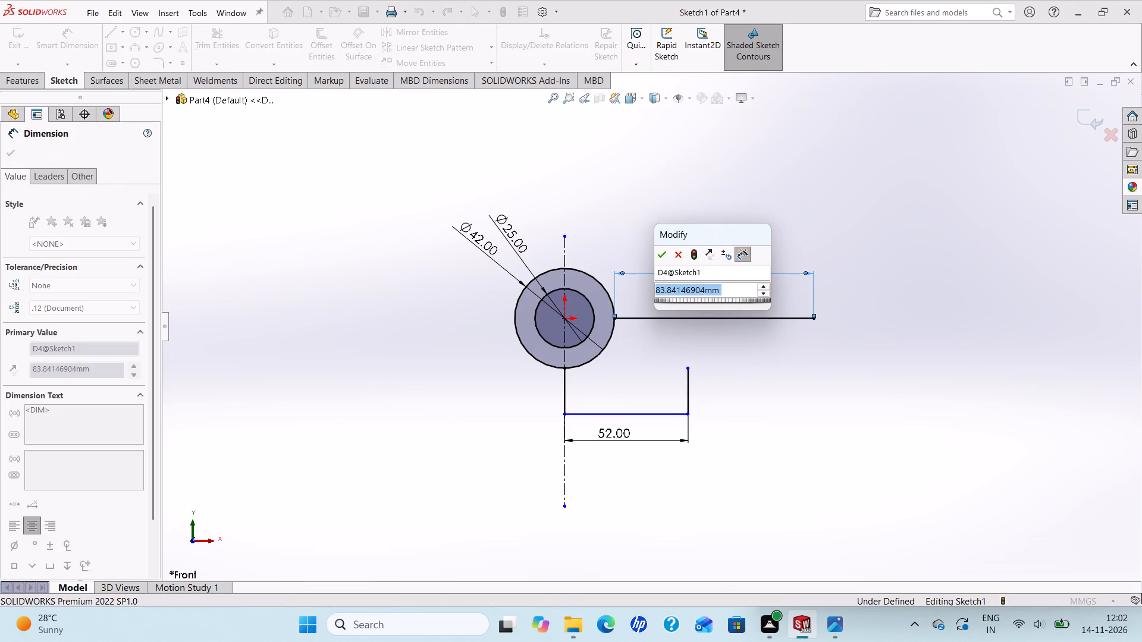
{"action": "type", "text": "85"}
{"action": "key", "text": "Return"}
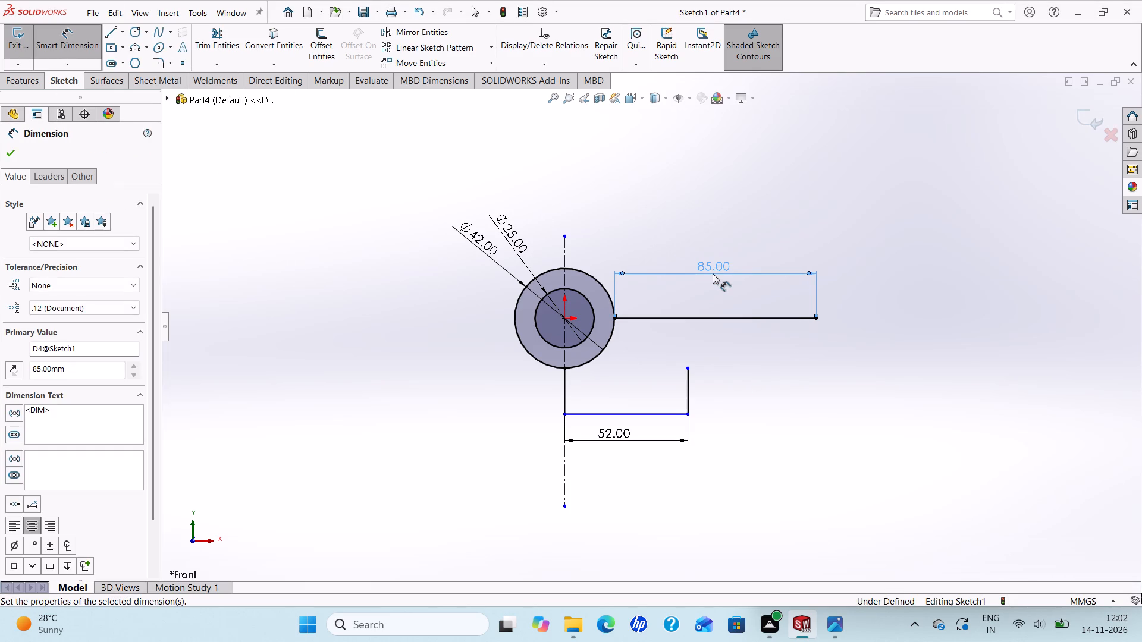
{"action": "left_click", "coordinate": [14, 155]}
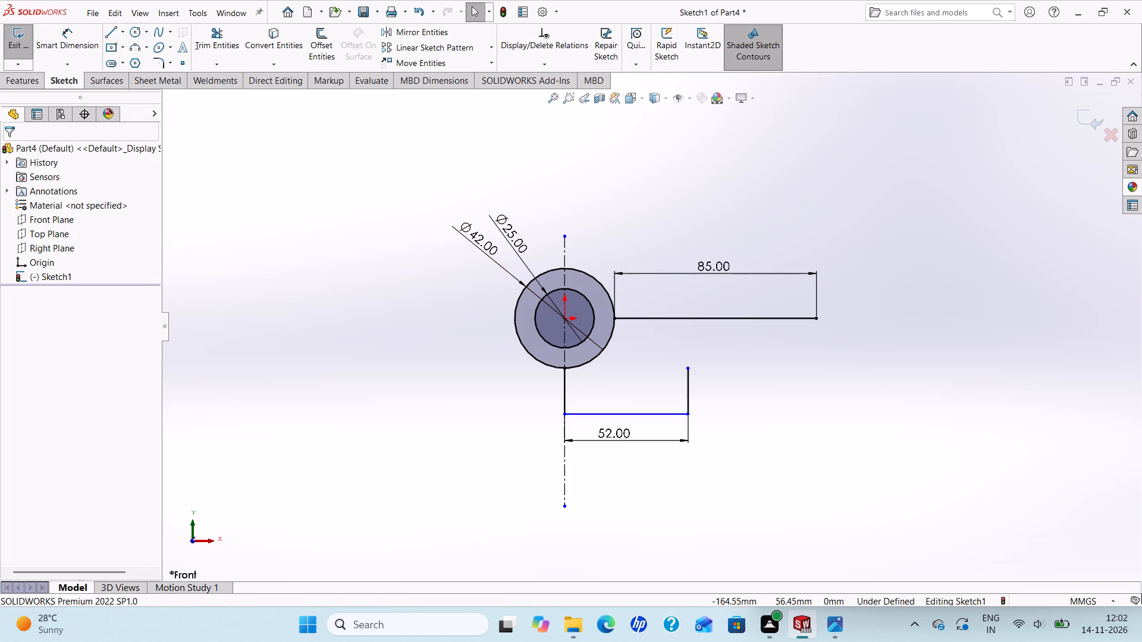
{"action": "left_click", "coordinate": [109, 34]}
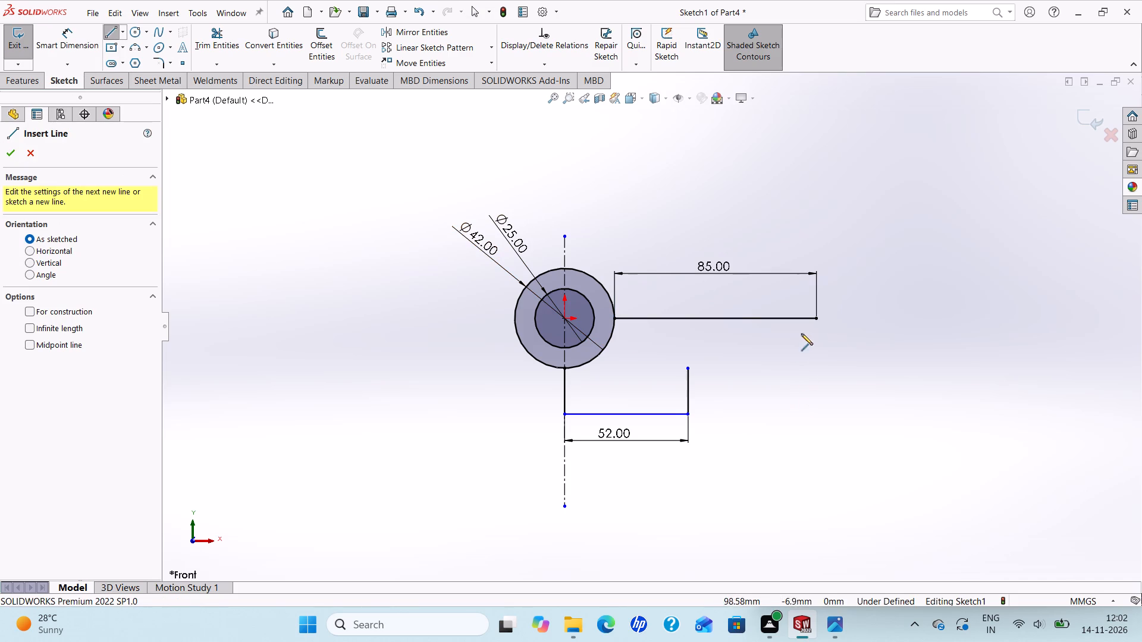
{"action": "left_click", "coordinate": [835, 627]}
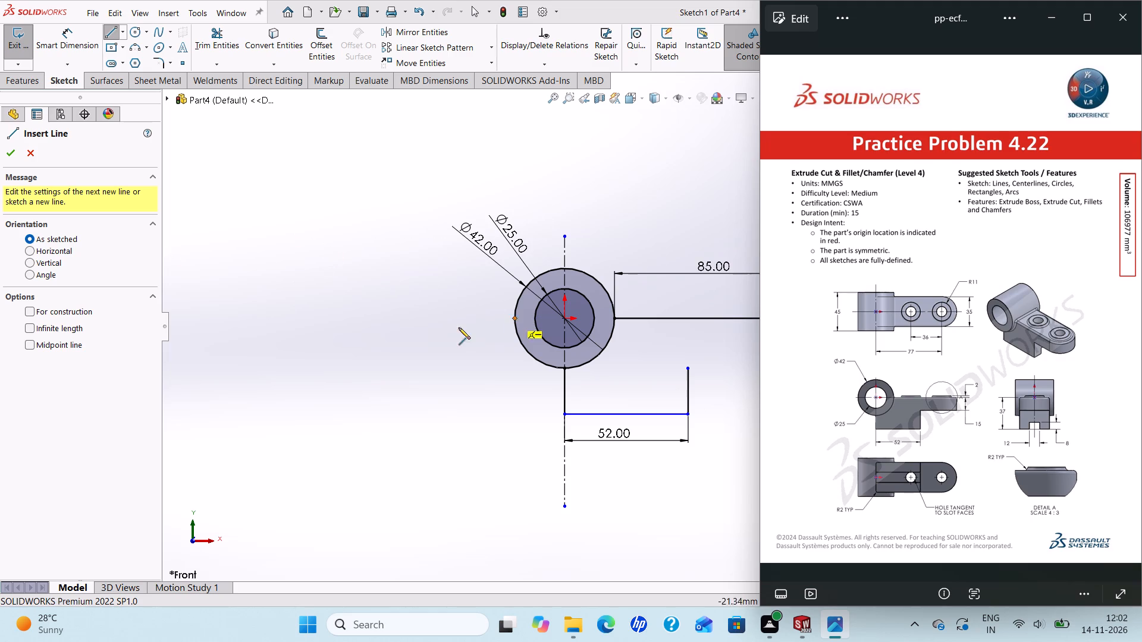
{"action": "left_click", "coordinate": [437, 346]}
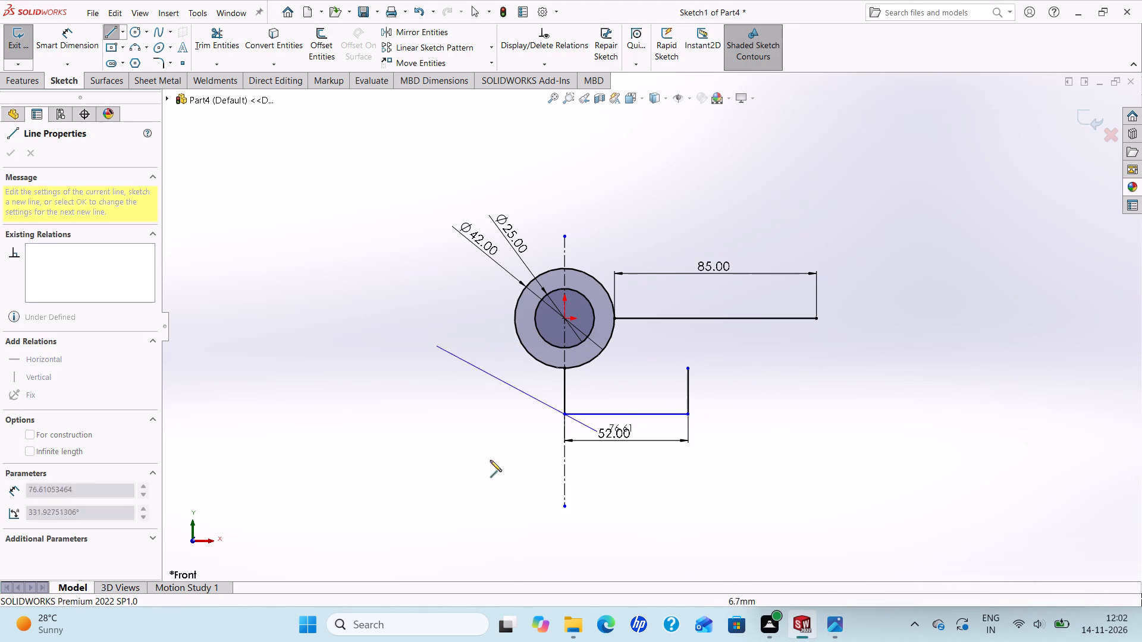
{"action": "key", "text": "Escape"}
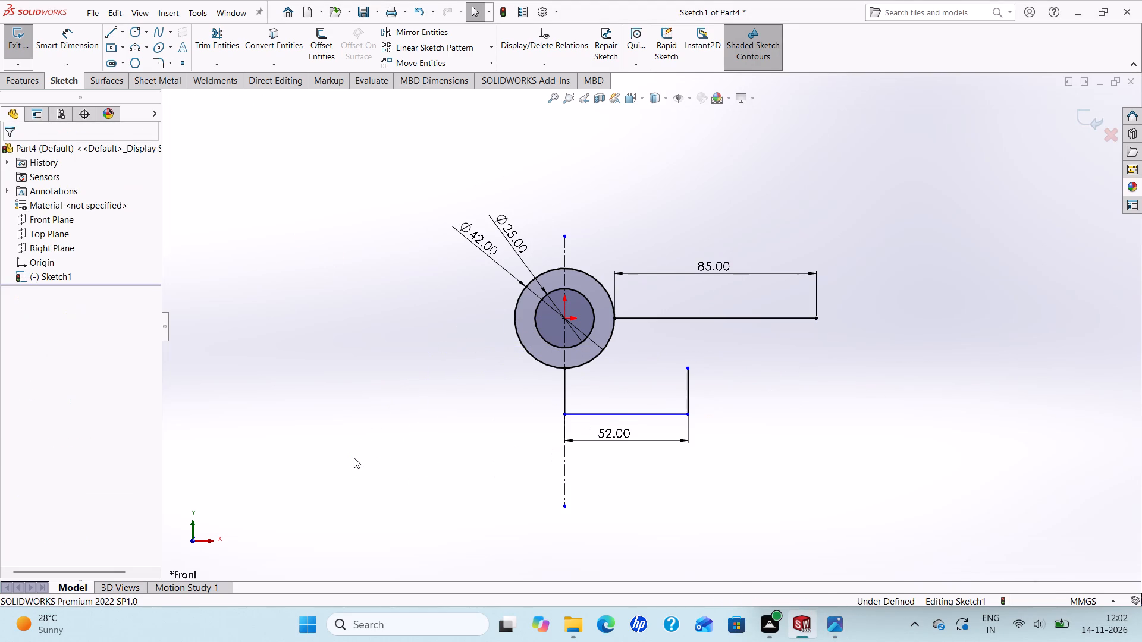
Sketch a vertical line about 18 mm long downward from the free end of the 85 mm line.
{"action": "left_click", "coordinate": [113, 24]}
{"action": "left_click", "coordinate": [816, 321]}
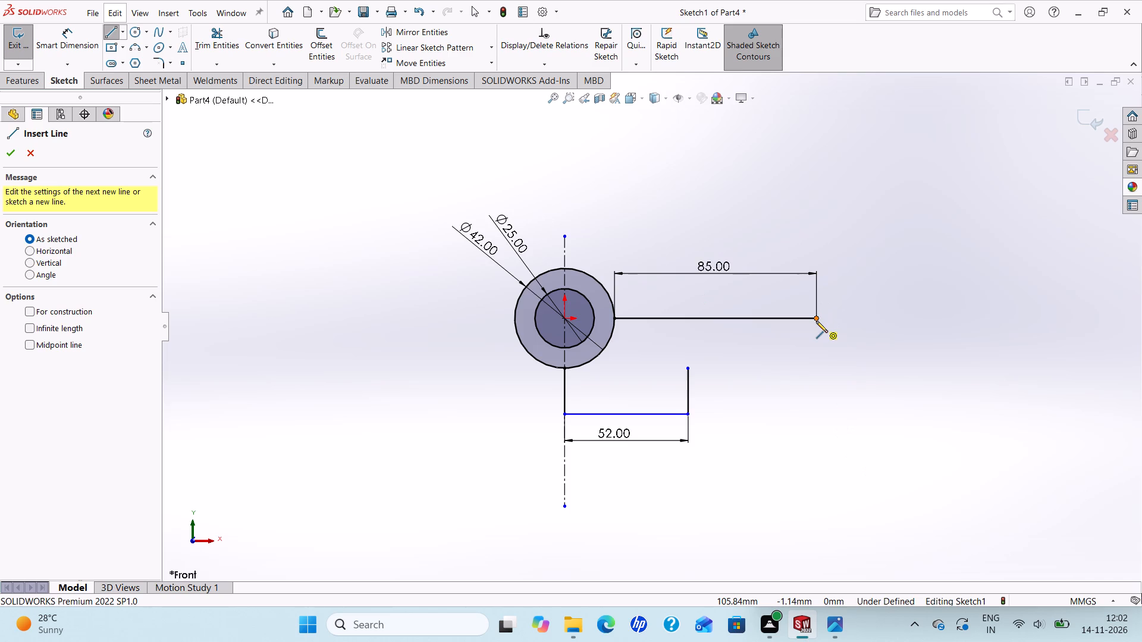
{"action": "left_click", "coordinate": [817, 360]}
{"action": "right_click", "coordinate": [817, 361]}
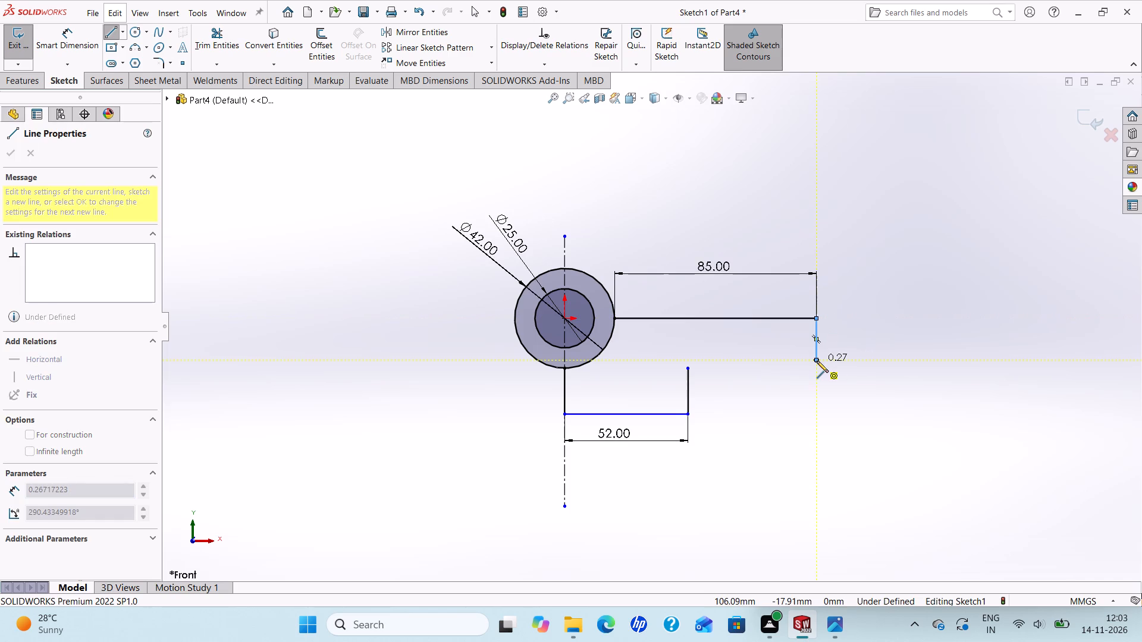
{"action": "left_click", "coordinate": [842, 364]}
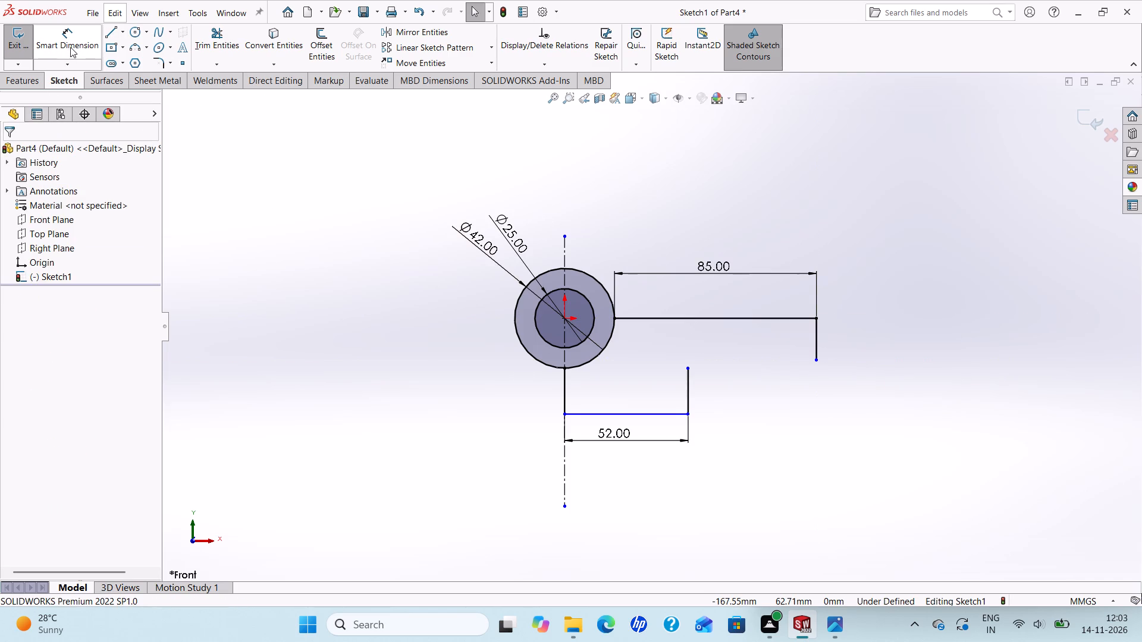
Dimension the vertical line at the arm's end to 15 mm.
{"action": "left_click", "coordinate": [70, 47]}
{"action": "left_click", "coordinate": [820, 336]}
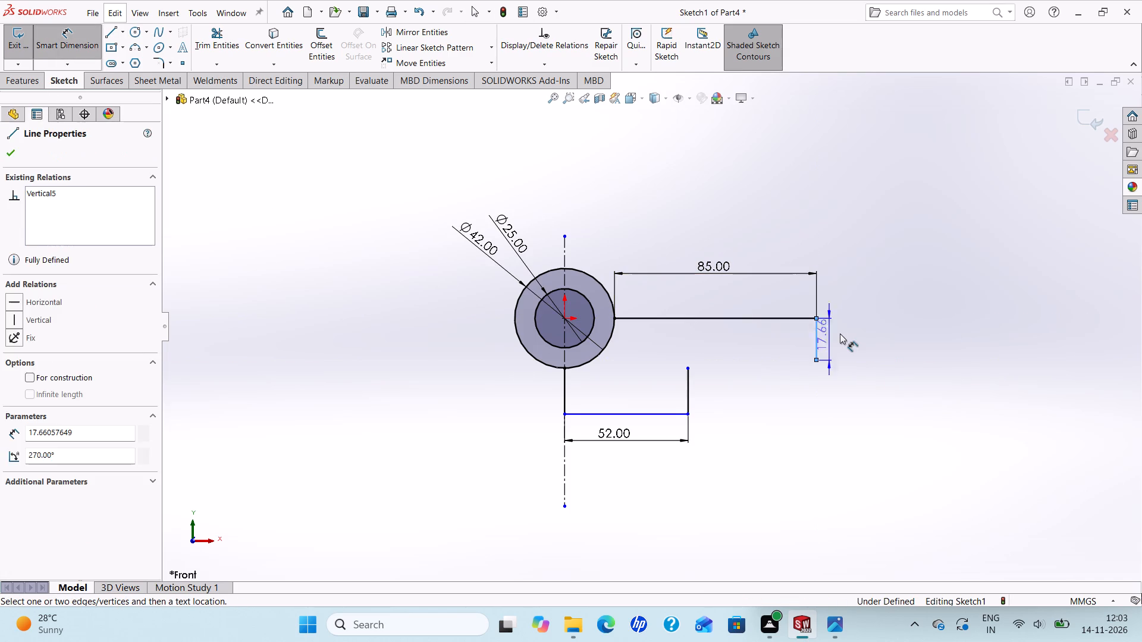
{"action": "left_click", "coordinate": [840, 333]}
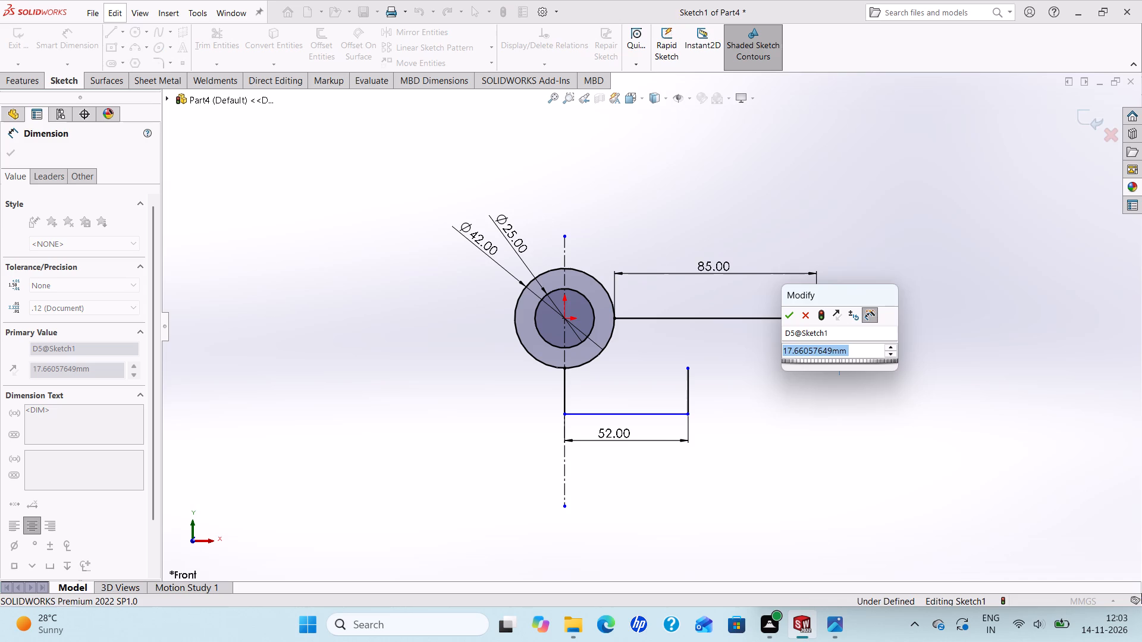
{"action": "type", "text": "15"}
{"action": "key", "text": "Return"}
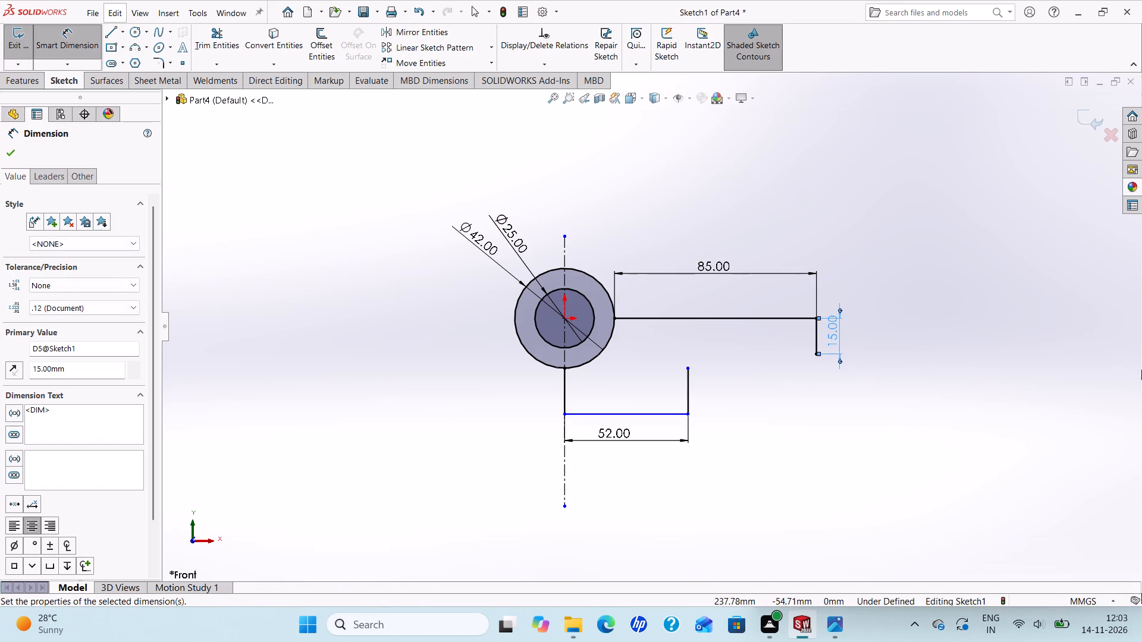
{"action": "left_click", "coordinate": [11, 149]}
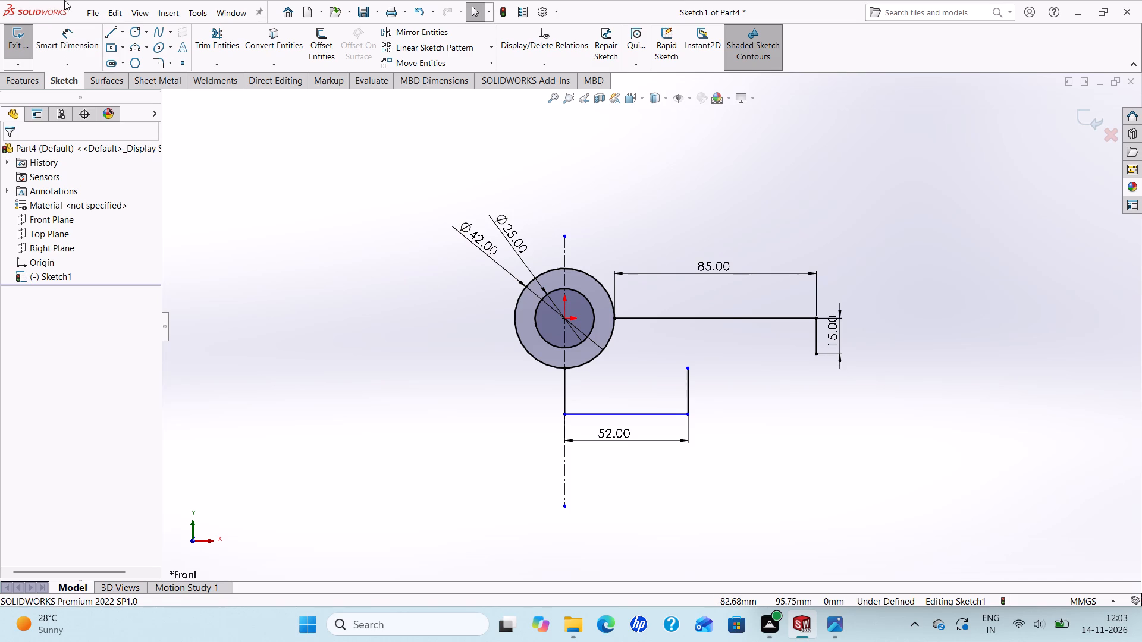
Sketch a 54 mm horizontal line from the 15 mm line's lower end back toward the circles, stopping above the 52 mm line's free end.
{"action": "left_click", "coordinate": [112, 30]}
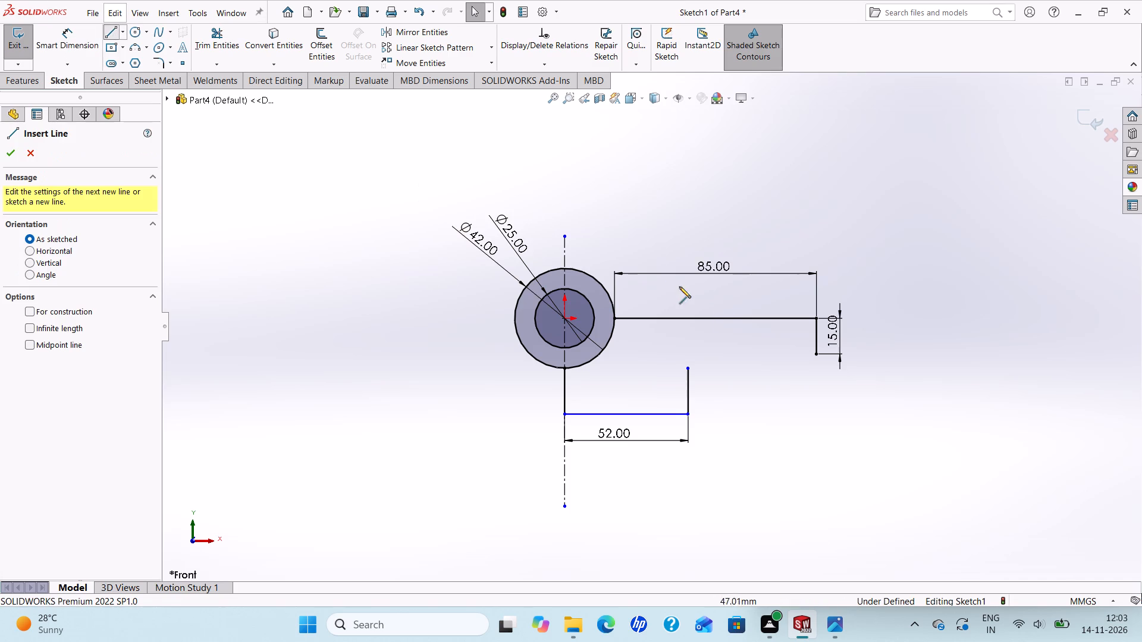
{"action": "left_click", "coordinate": [817, 357]}
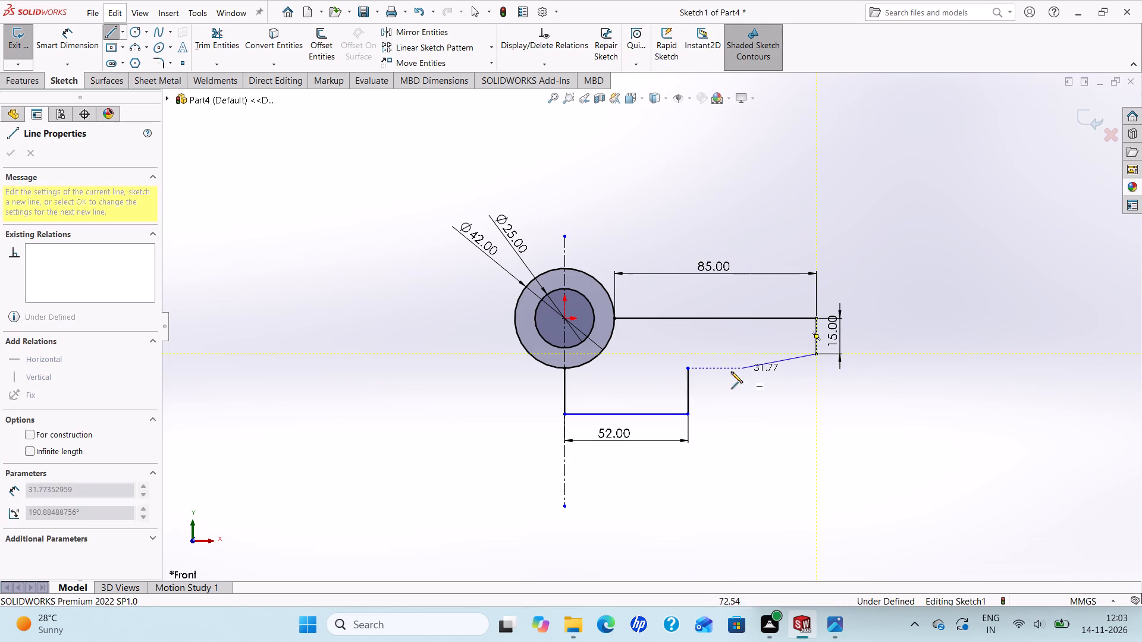
{"action": "left_click", "coordinate": [686, 354]}
{"action": "right_click", "coordinate": [686, 354]}
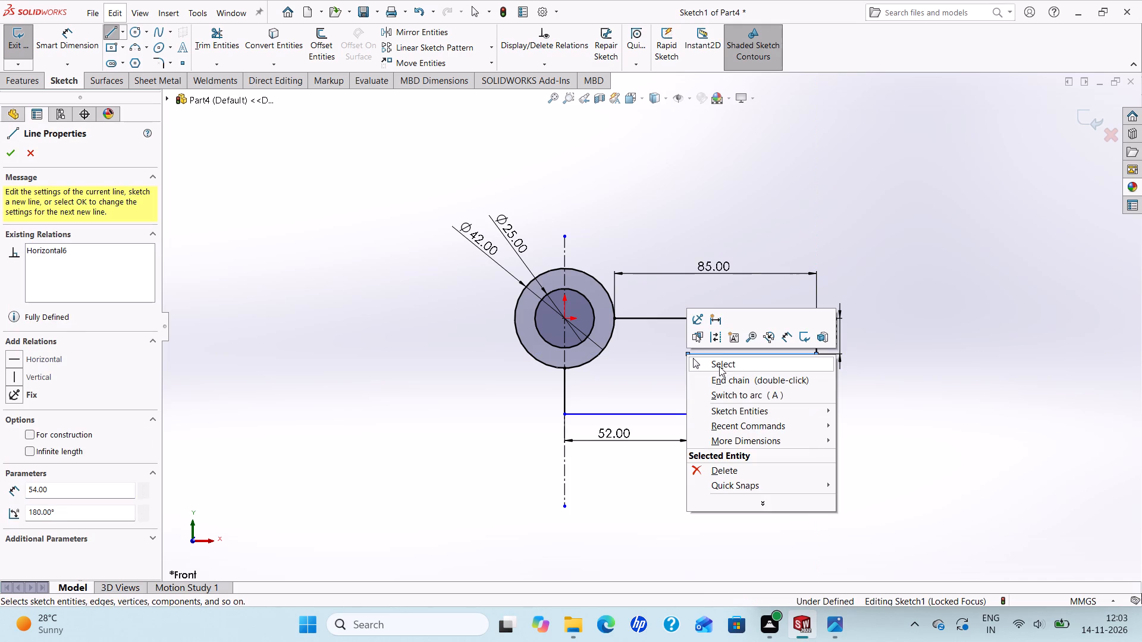
{"action": "left_click", "coordinate": [719, 364]}
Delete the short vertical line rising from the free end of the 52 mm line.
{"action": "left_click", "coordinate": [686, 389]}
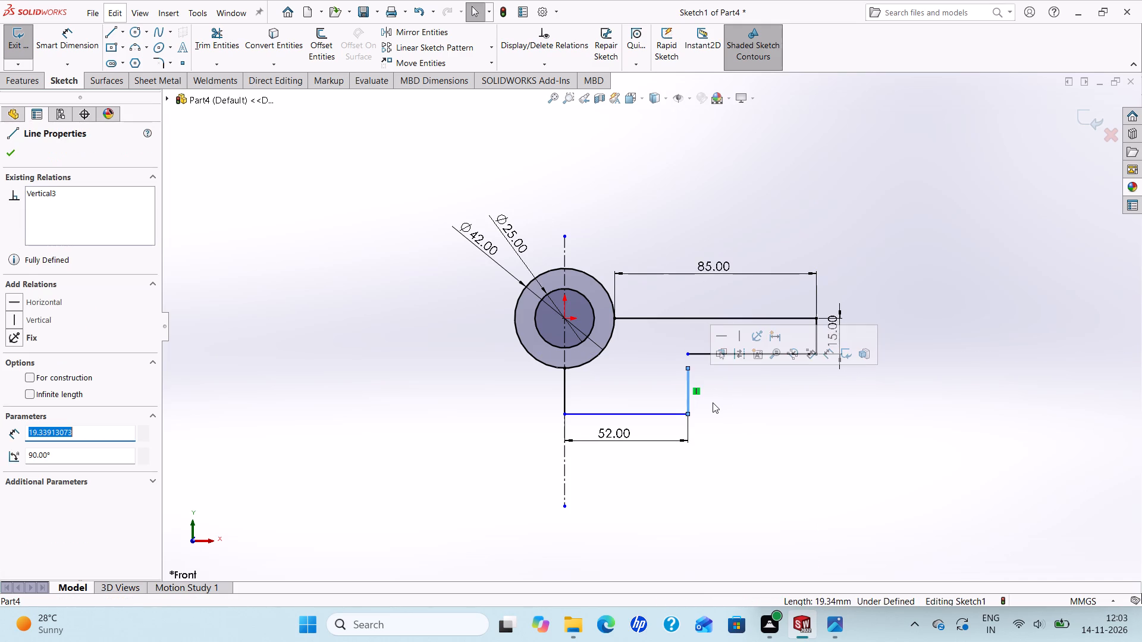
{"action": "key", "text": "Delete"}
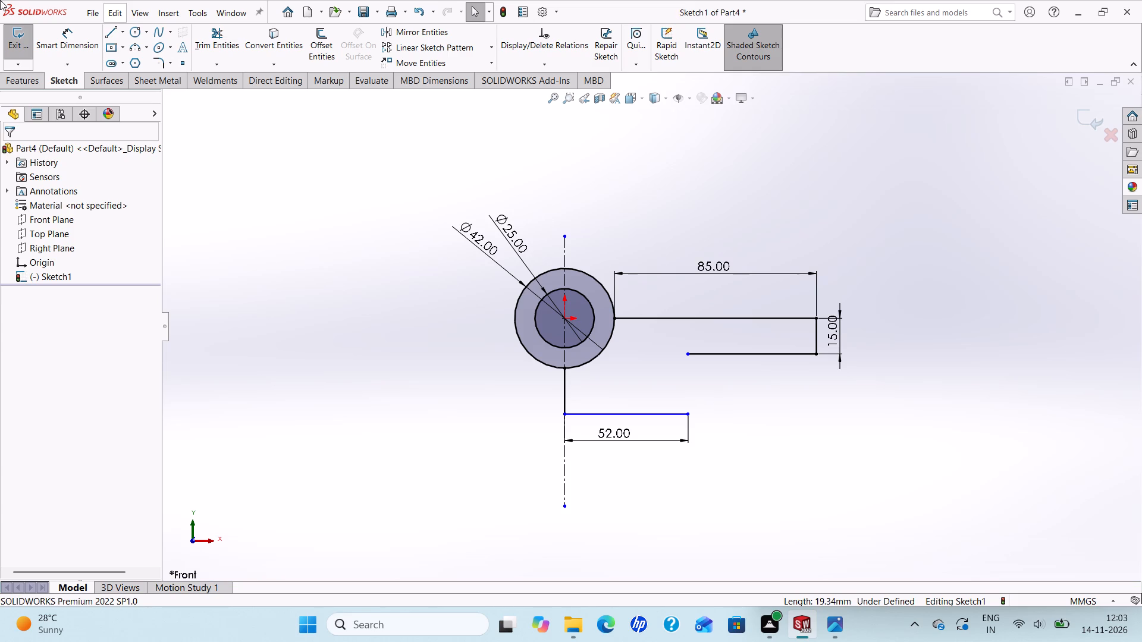
Close the arm profile with a vertical line about 25 mm long joining the free ends of the two lower horizontal lines.
{"action": "left_click", "coordinate": [111, 31]}
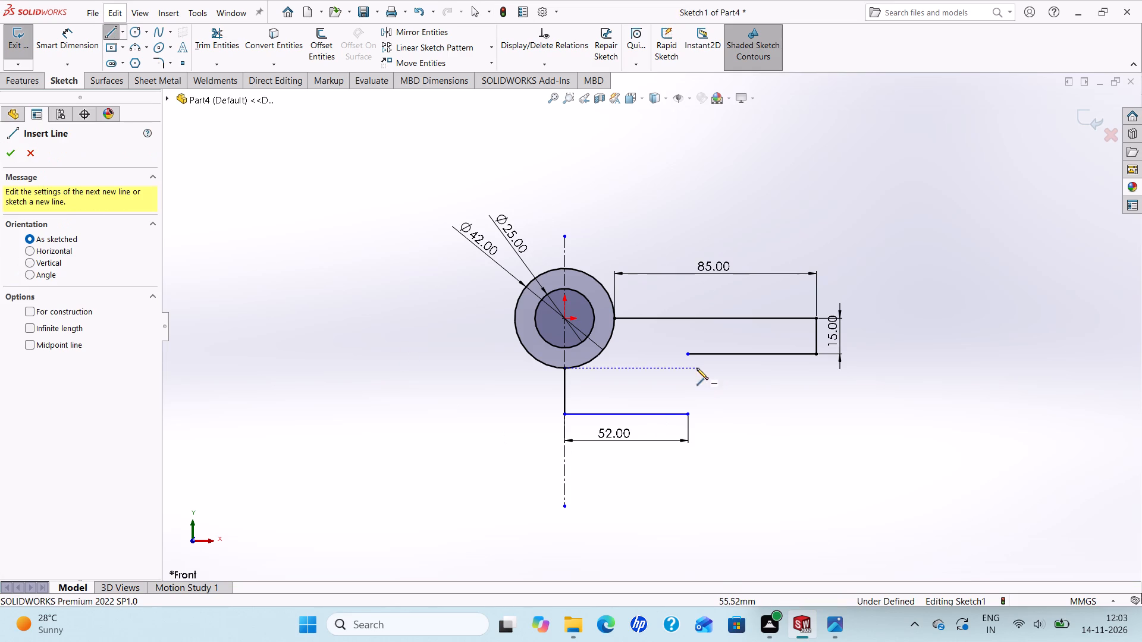
{"action": "left_click", "coordinate": [687, 356]}
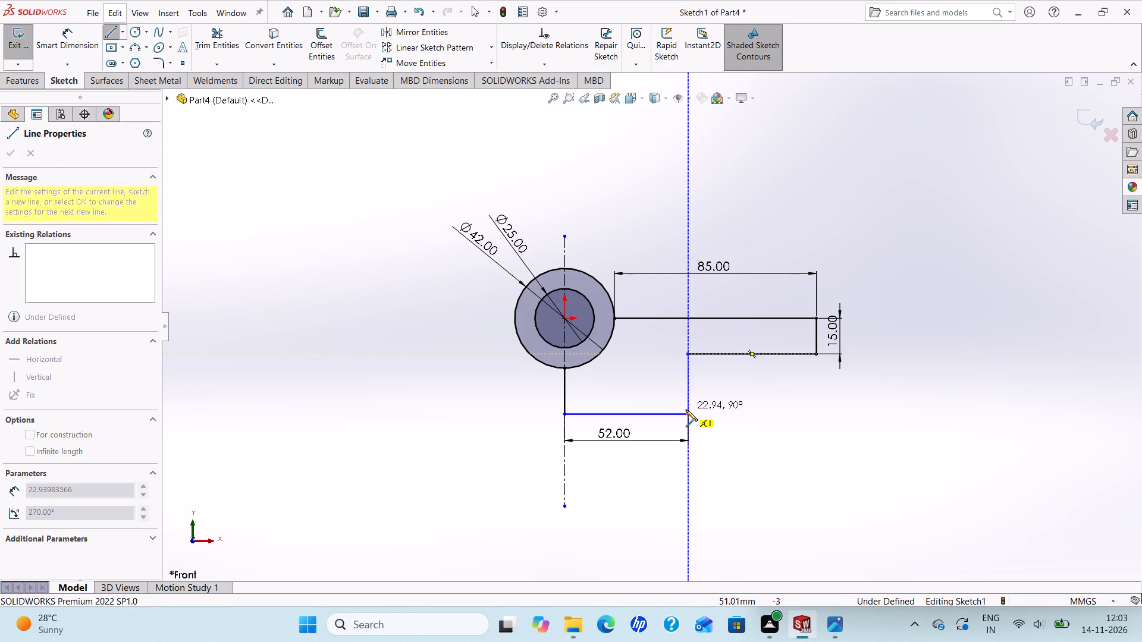
{"action": "left_click", "coordinate": [686, 414]}
{"action": "right_click", "coordinate": [686, 414]}
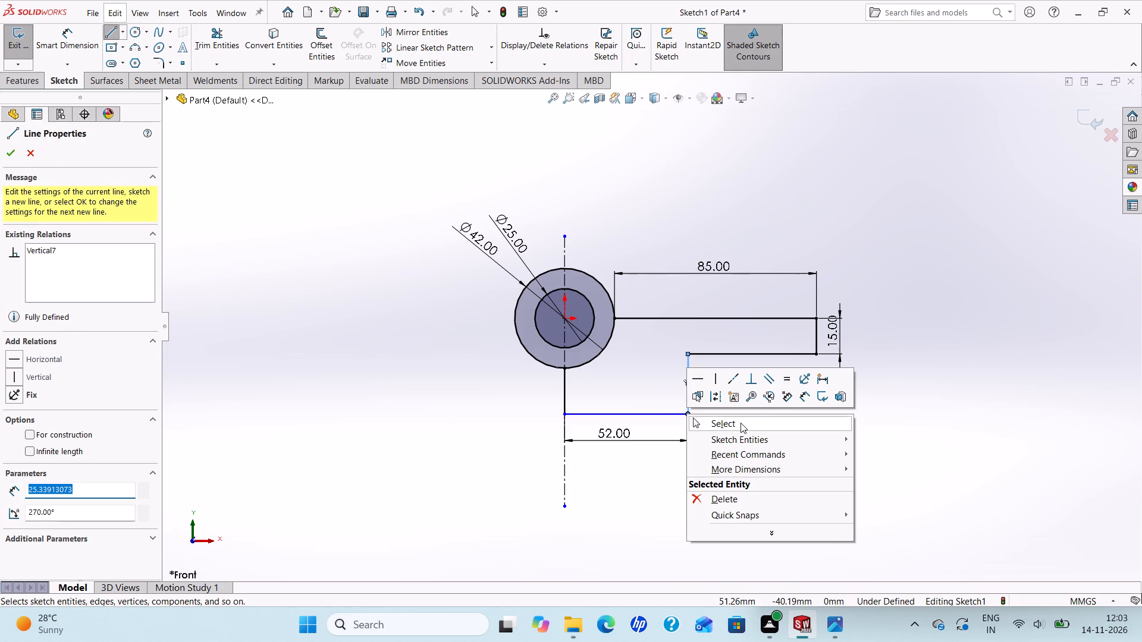
{"action": "left_click_drag", "start_coordinate": [741, 423], "coordinate": [733, 420]}
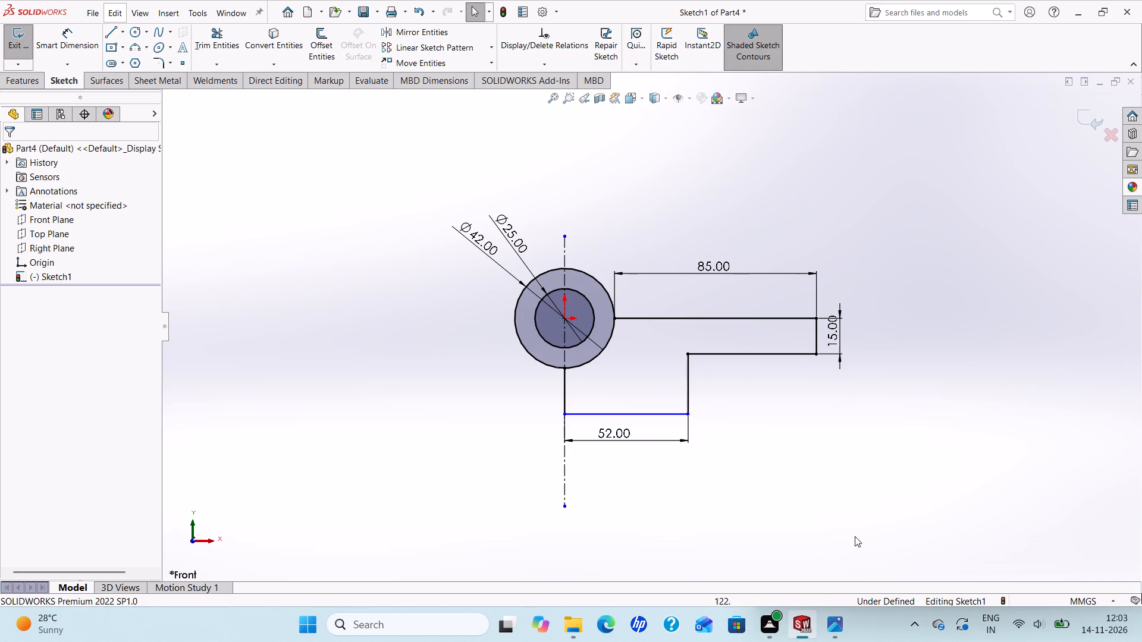
Extrude both halves of the ring between the 42 mm and 25 mm circles by 45 mm, using Mid Plane.
{"action": "left_click", "coordinate": [834, 627]}
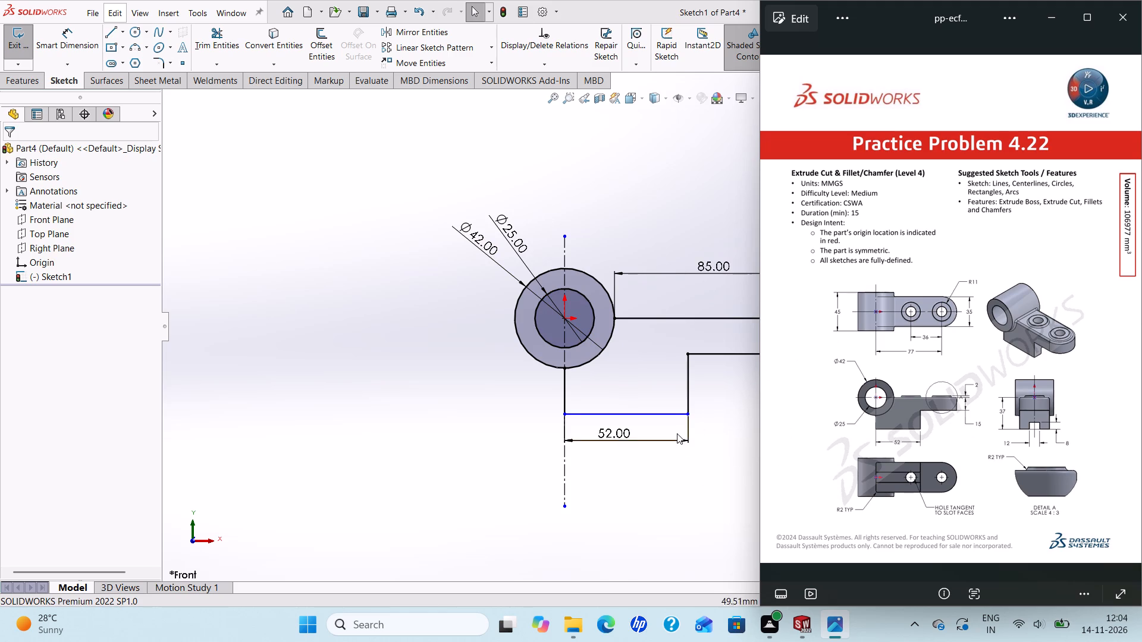
{"action": "left_click", "coordinate": [29, 84]}
{"action": "left_click", "coordinate": [15, 38]}
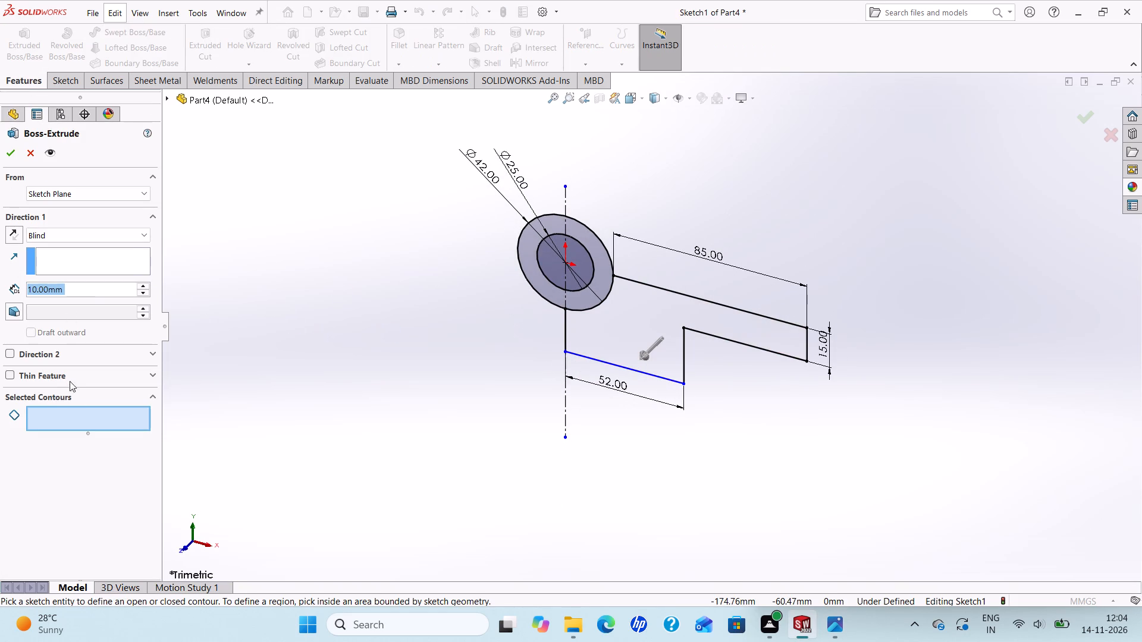
{"action": "left_click", "coordinate": [79, 416]}
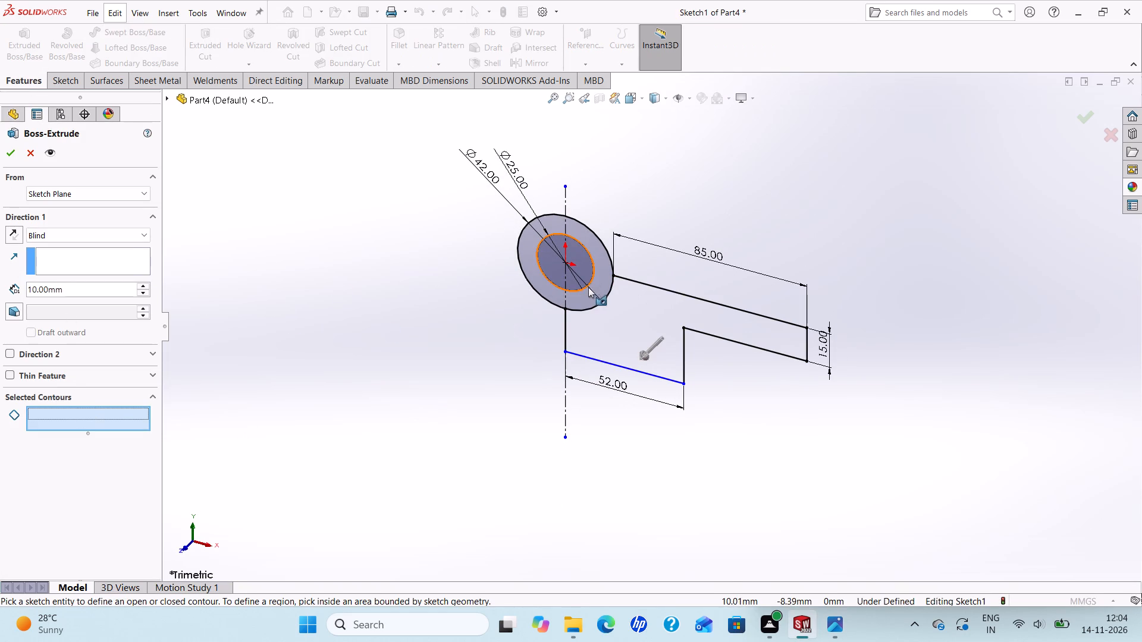
{"action": "left_click", "coordinate": [595, 288]}
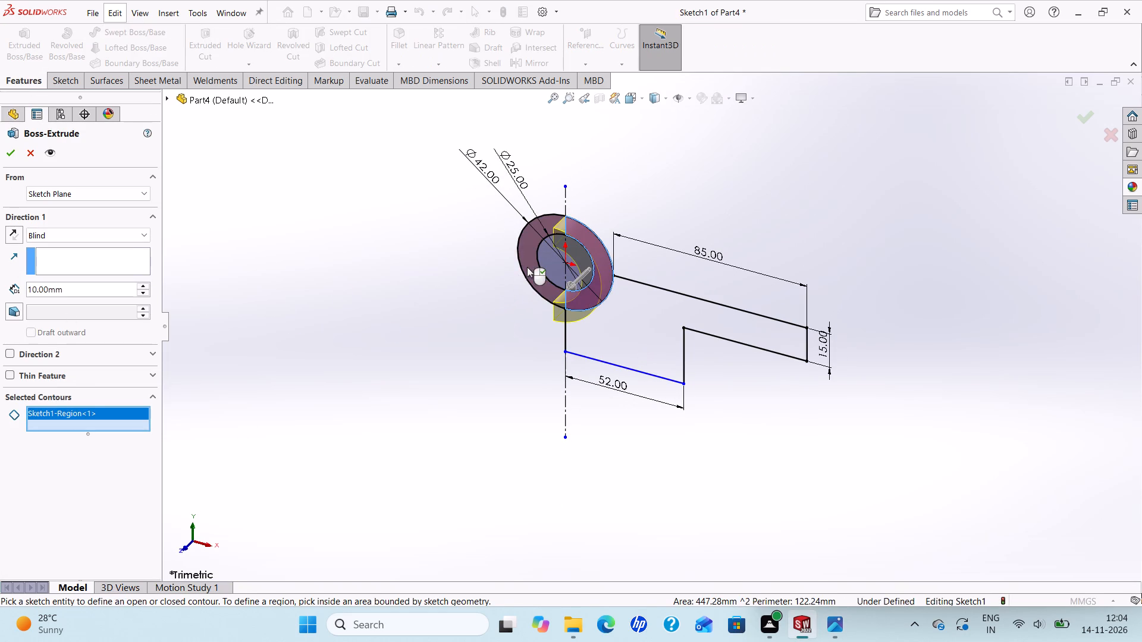
{"action": "left_click", "coordinate": [527, 267]}
{"action": "left_click", "coordinate": [131, 237]}
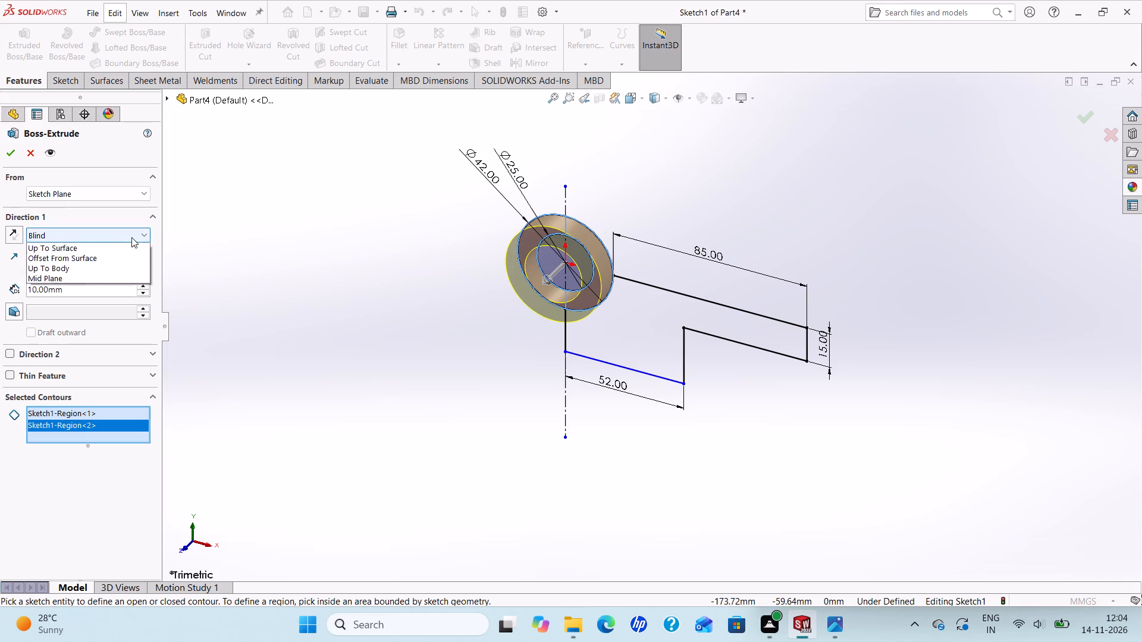
{"action": "left_click", "coordinate": [43, 295]}
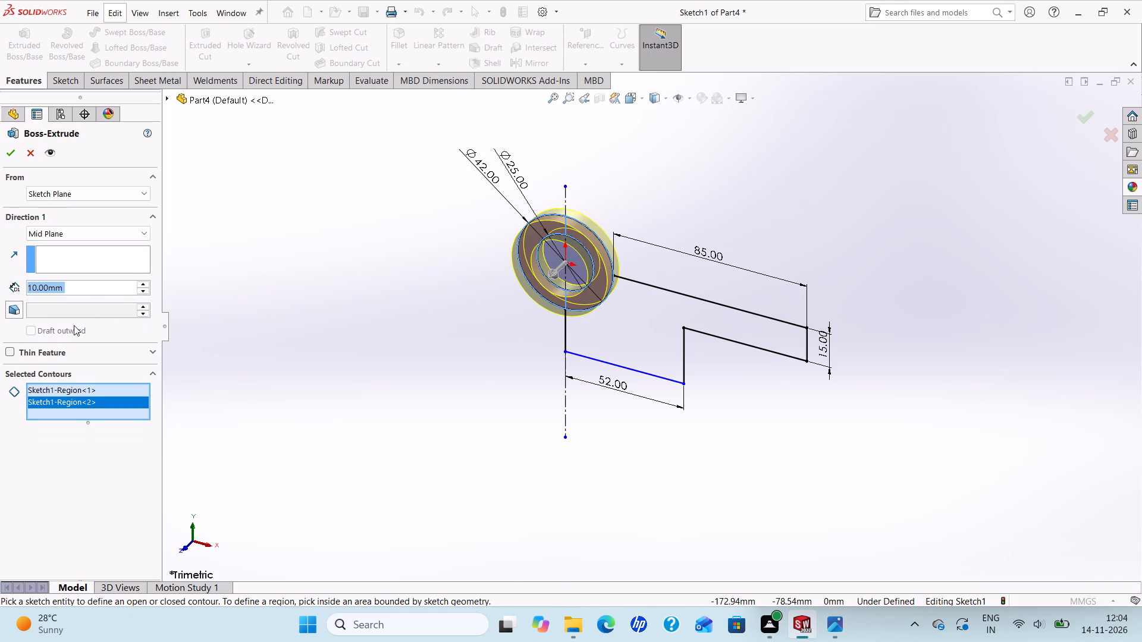
{"action": "type", "text": "45"}
{"action": "key", "text": "Return"}
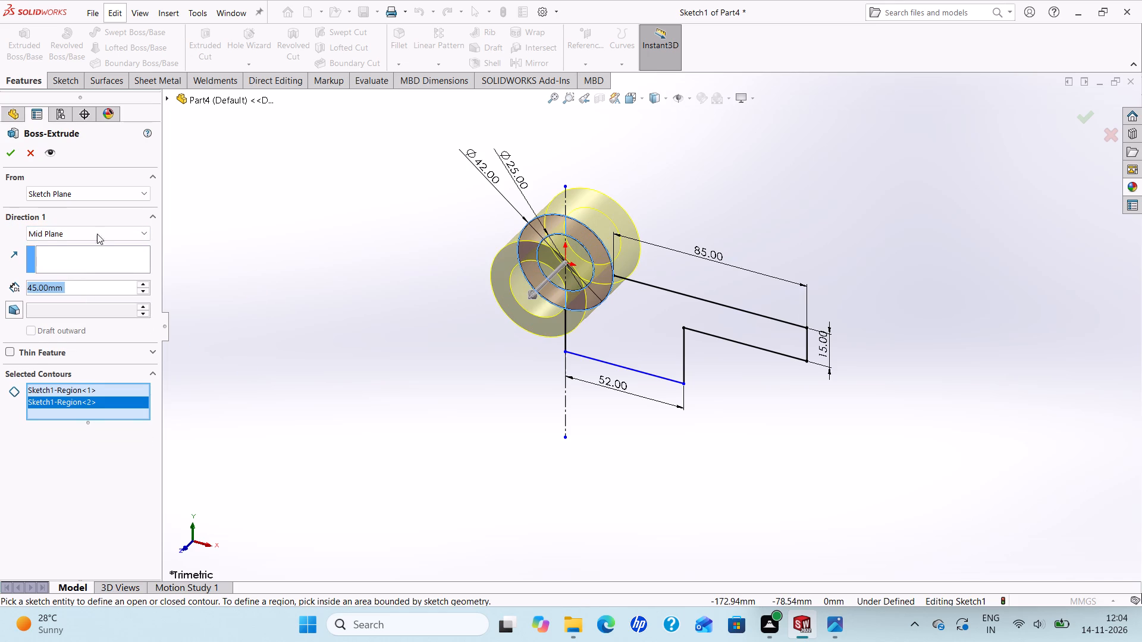
{"action": "left_click", "coordinate": [10, 152]}
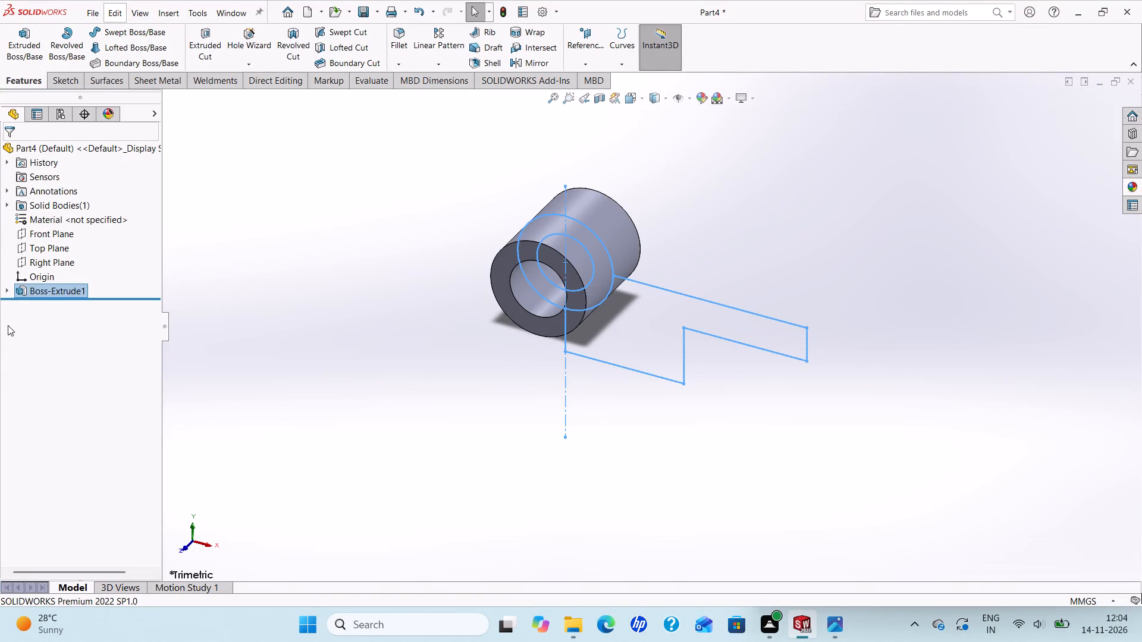
Extrude the stepped arm region of the same profile sketch by 35 mm, using Mid Plane and merging the result.
{"action": "left_click", "coordinate": [4, 291]}
{"action": "left_click", "coordinate": [8, 291]}
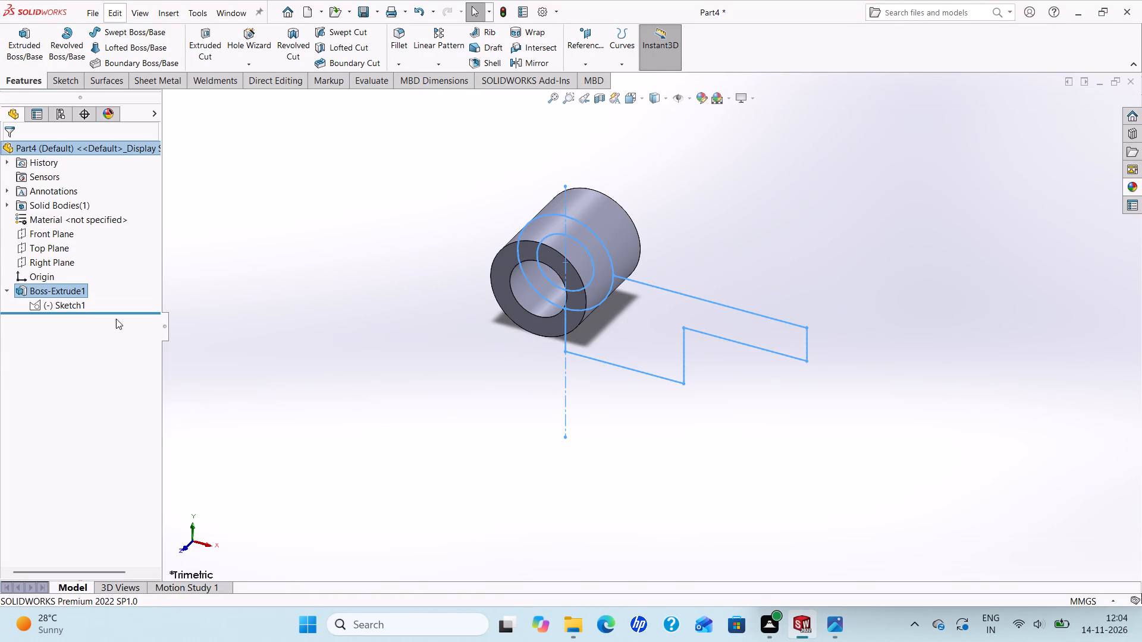
{"action": "left_click", "coordinate": [62, 305]}
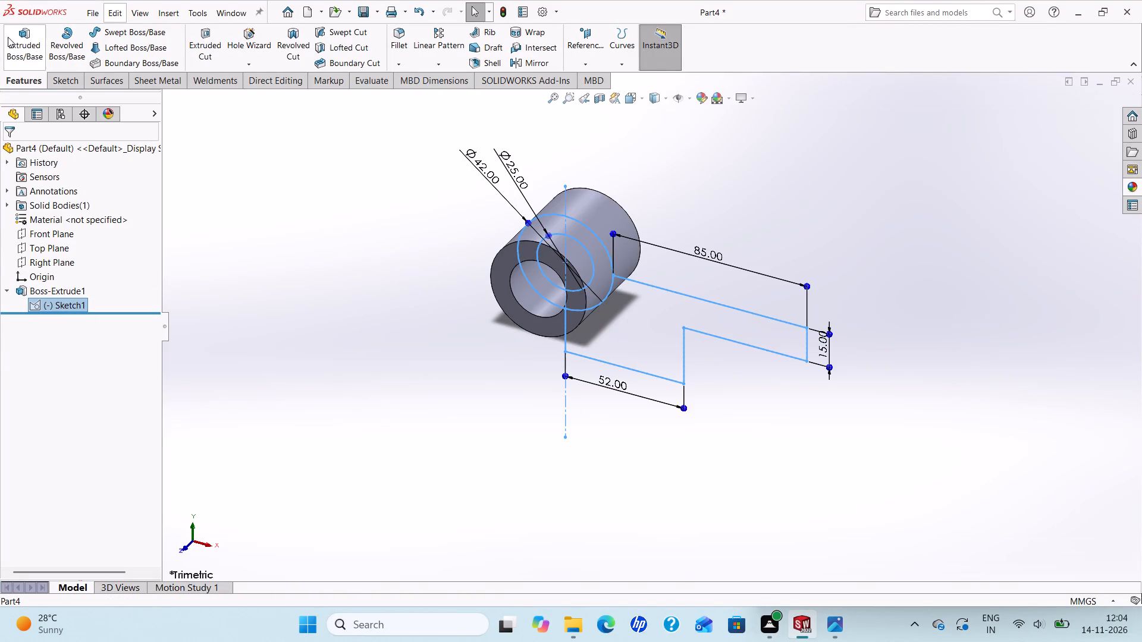
{"action": "left_click", "coordinate": [21, 45]}
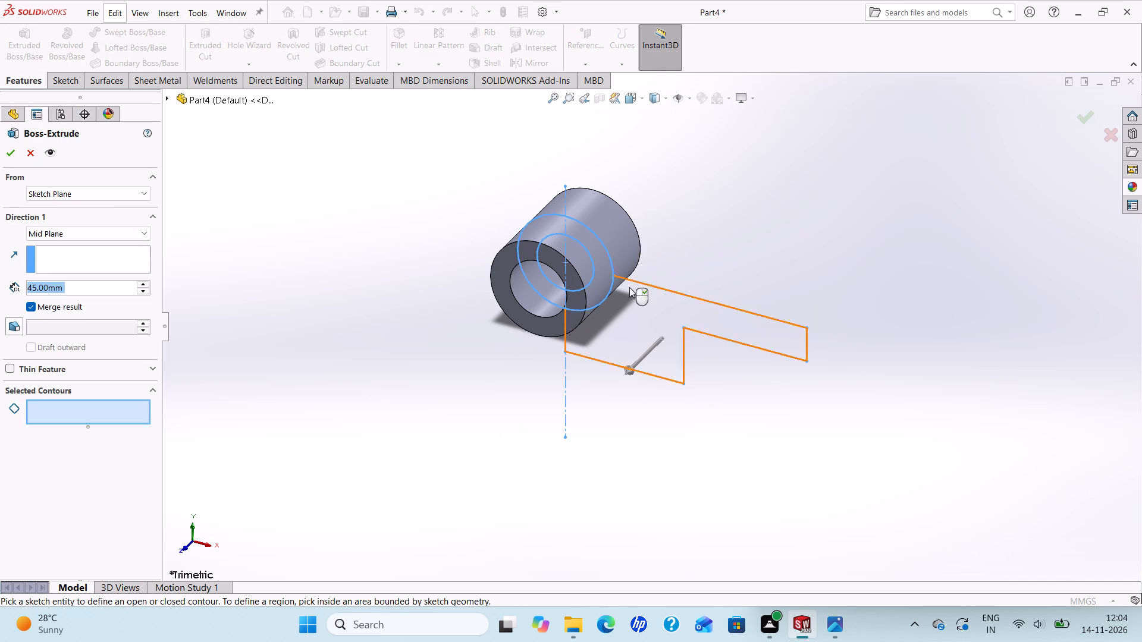
{"action": "left_click", "coordinate": [632, 307]}
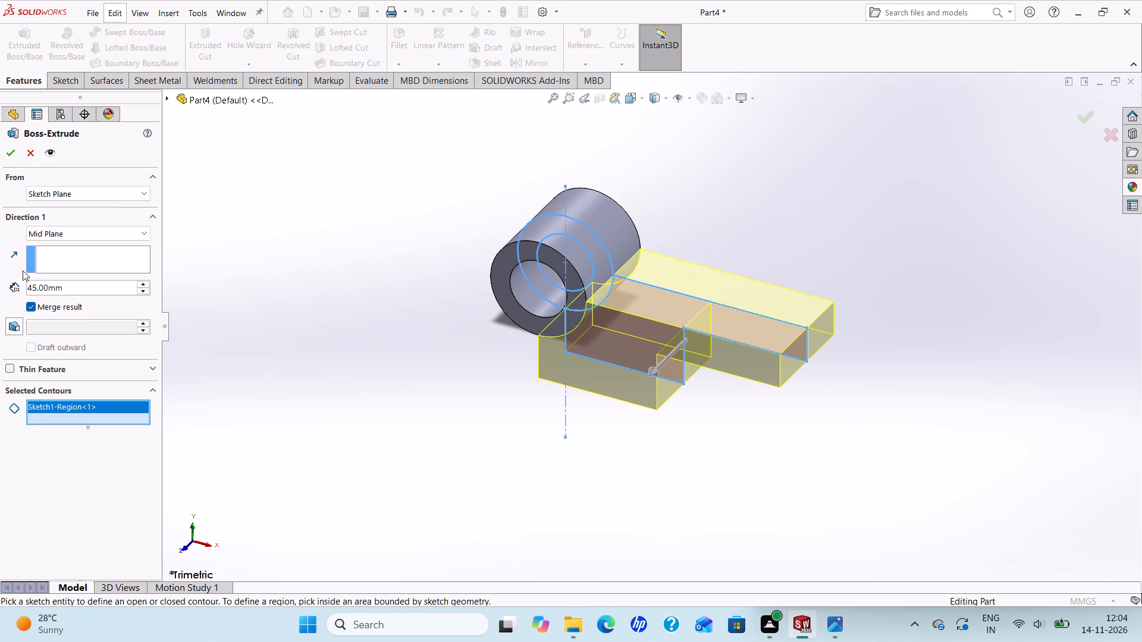
{"action": "left_click_drag", "start_coordinate": [69, 287], "coordinate": [0, 281]}
{"action": "type", "text": "35"}
{"action": "key", "text": "Return"}
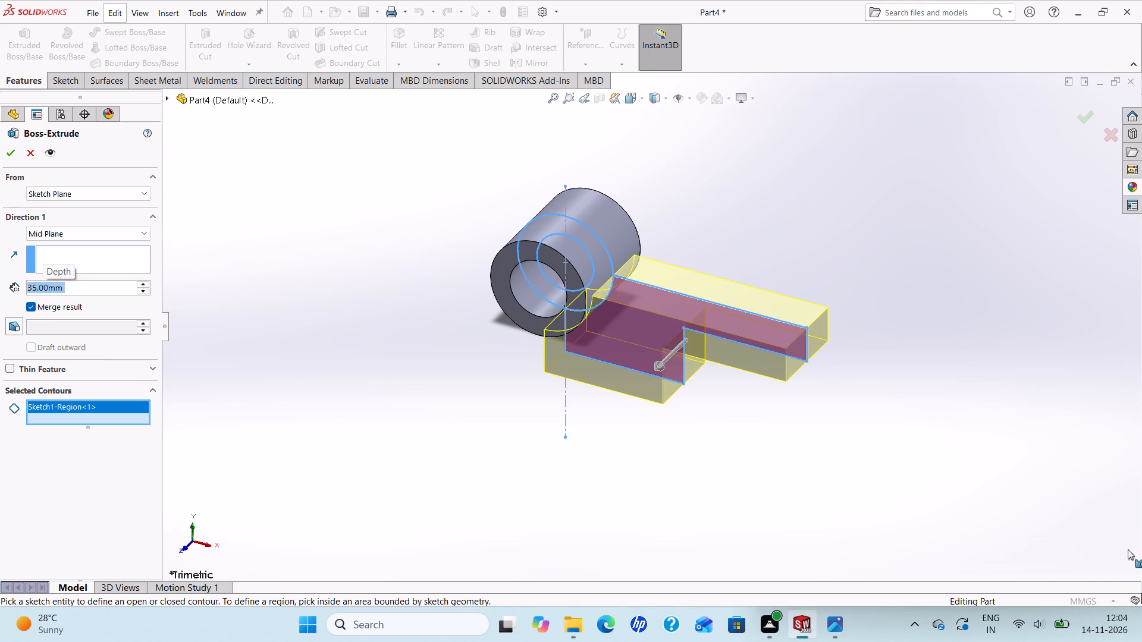
{"action": "left_click", "coordinate": [10, 154]}
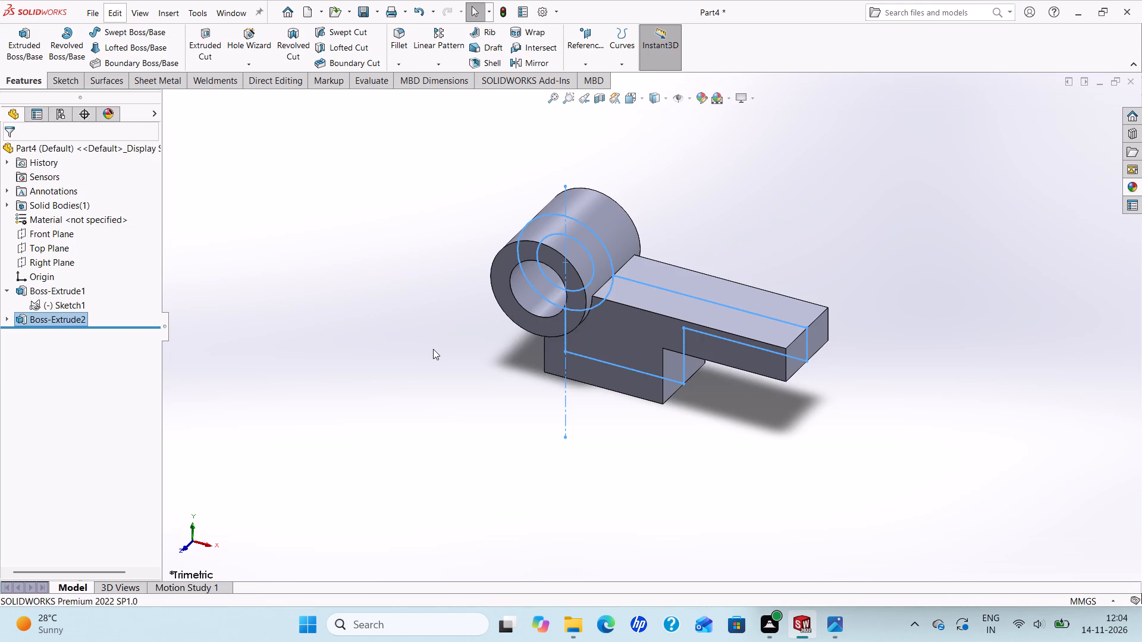
Consult the practice drawing and start a new sketch on the arm's top face.
{"action": "left_click", "coordinate": [835, 638]}
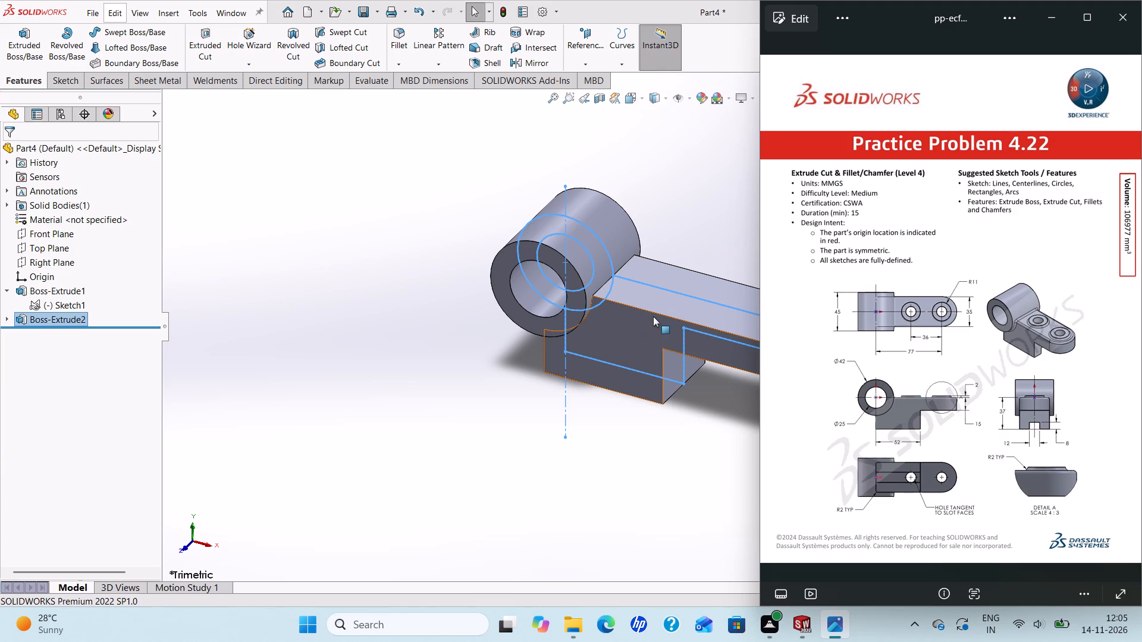
{"action": "scroll", "coordinate": [645, 316], "scroll_direction": "up", "scroll_amount": 1}
{"action": "scroll", "coordinate": [713, 361], "scroll_direction": "down", "scroll_amount": 1}
{"action": "scroll", "coordinate": [688, 345], "scroll_direction": "up", "scroll_amount": 3}
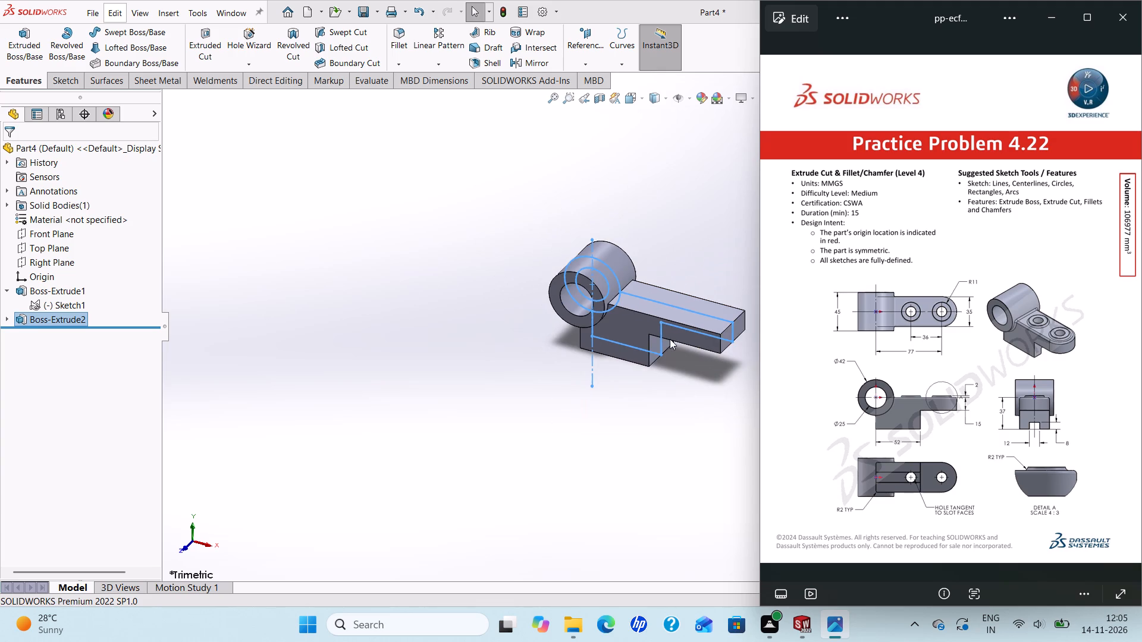
{"action": "scroll", "coordinate": [699, 336], "scroll_direction": "down", "scroll_amount": 2}
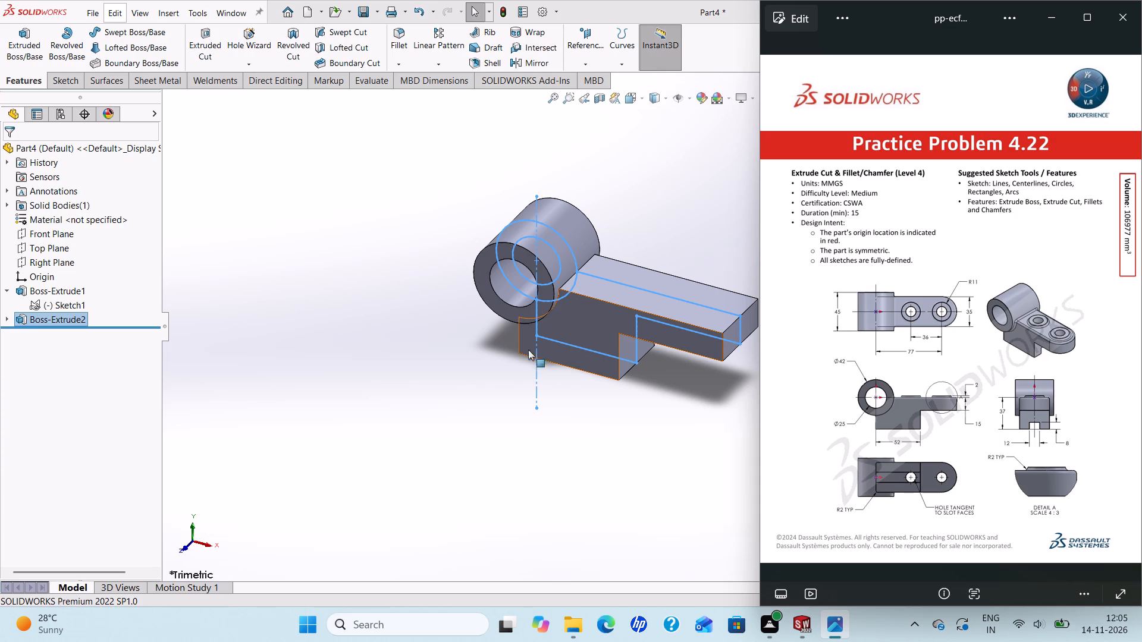
{"action": "left_click", "coordinate": [616, 297]}
{"action": "left_click", "coordinate": [672, 262]}
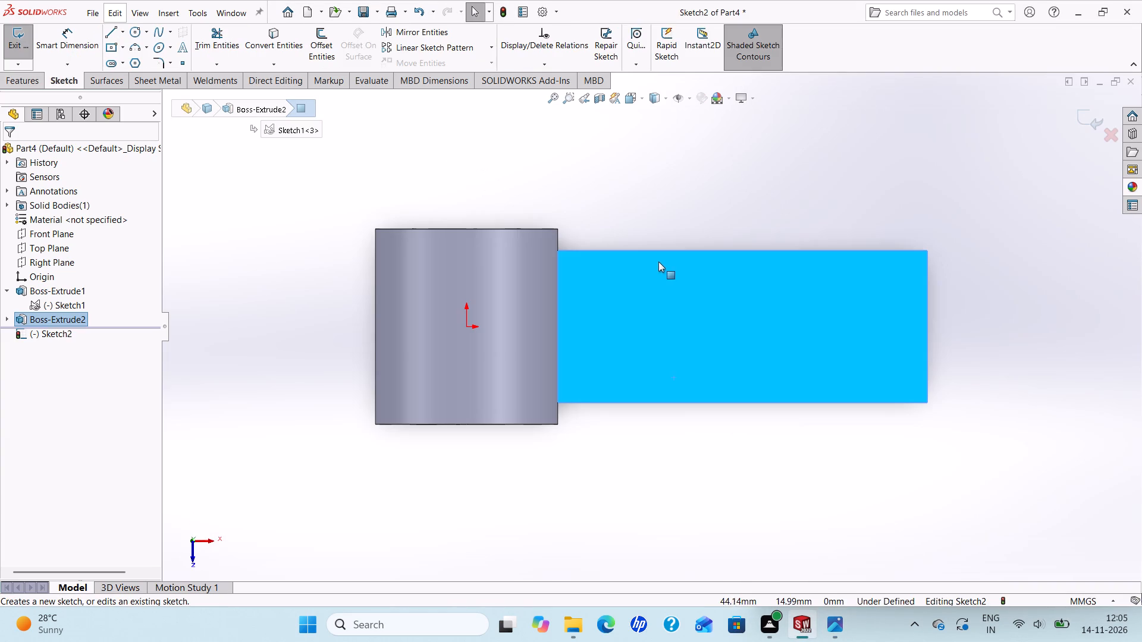
{"action": "scroll", "coordinate": [826, 331], "scroll_direction": "up", "scroll_amount": 2}
{"action": "scroll", "coordinate": [796, 325], "scroll_direction": "down", "scroll_amount": 1}
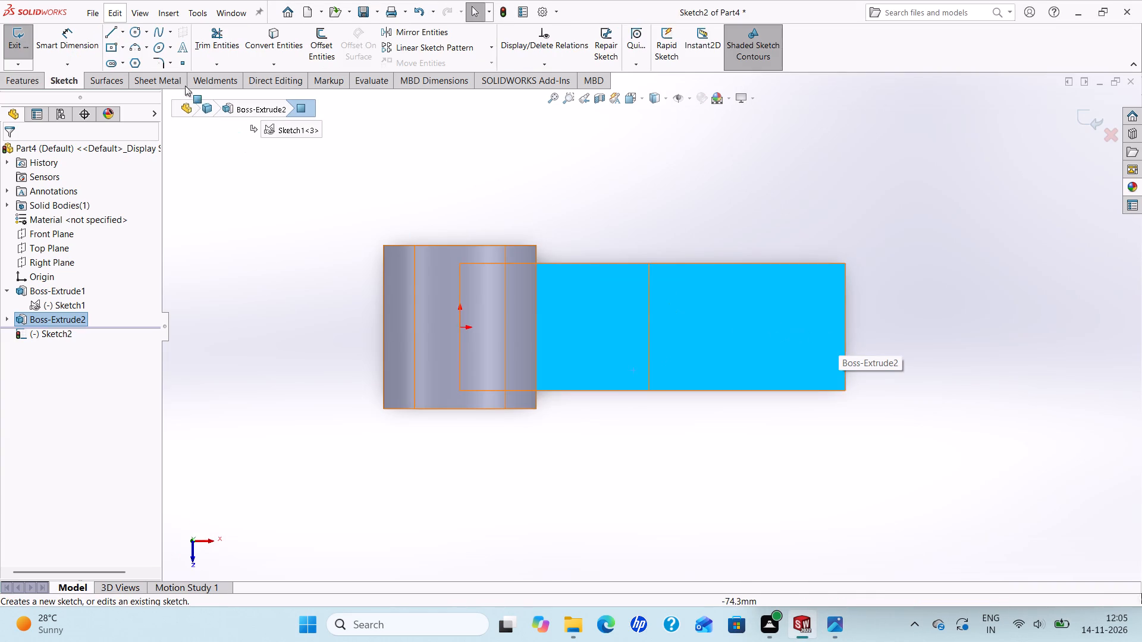
Sketch two circles of about 8.3 mm radius level with the origin on the arm's top face, about 59 mm and 87 mm from it.
{"action": "left_click", "coordinate": [134, 33]}
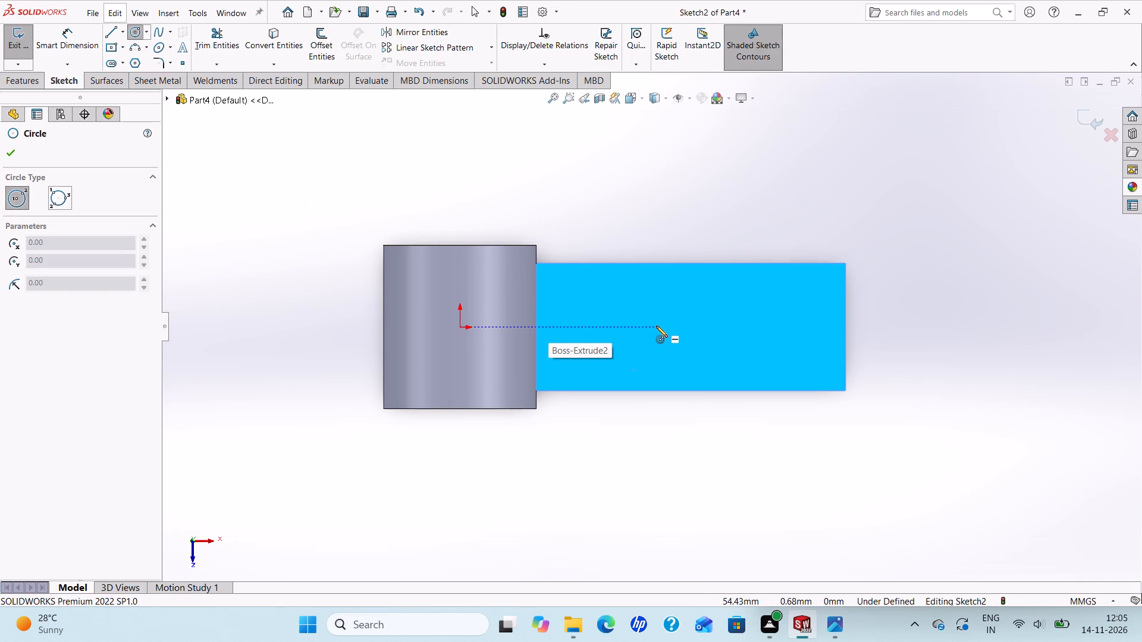
{"action": "left_click", "coordinate": [673, 326]}
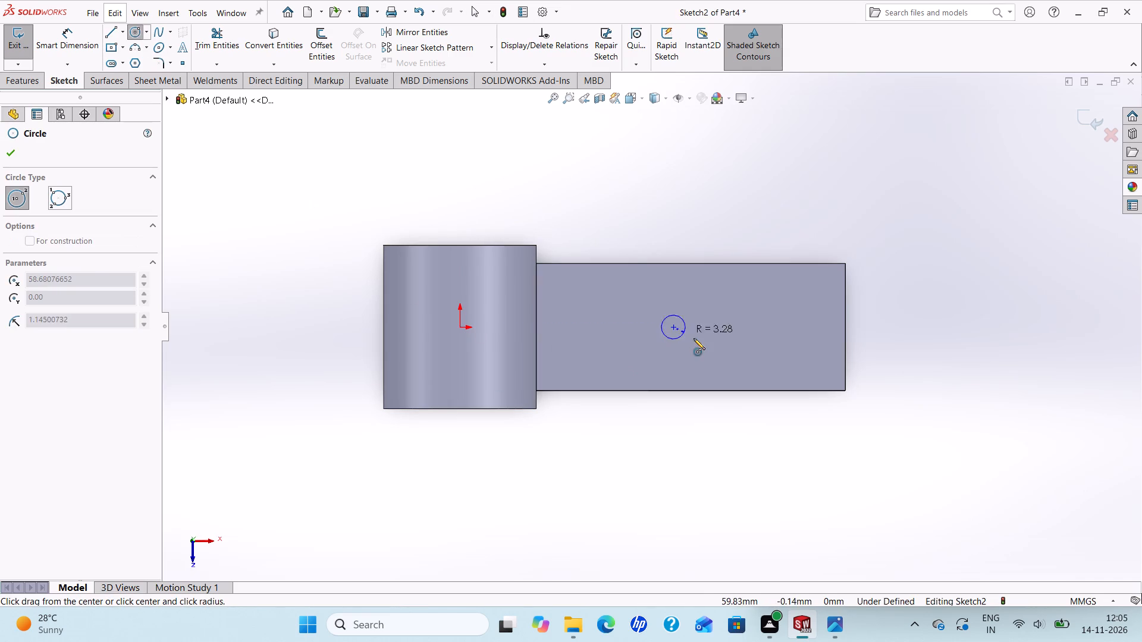
{"action": "left_click", "coordinate": [700, 341]}
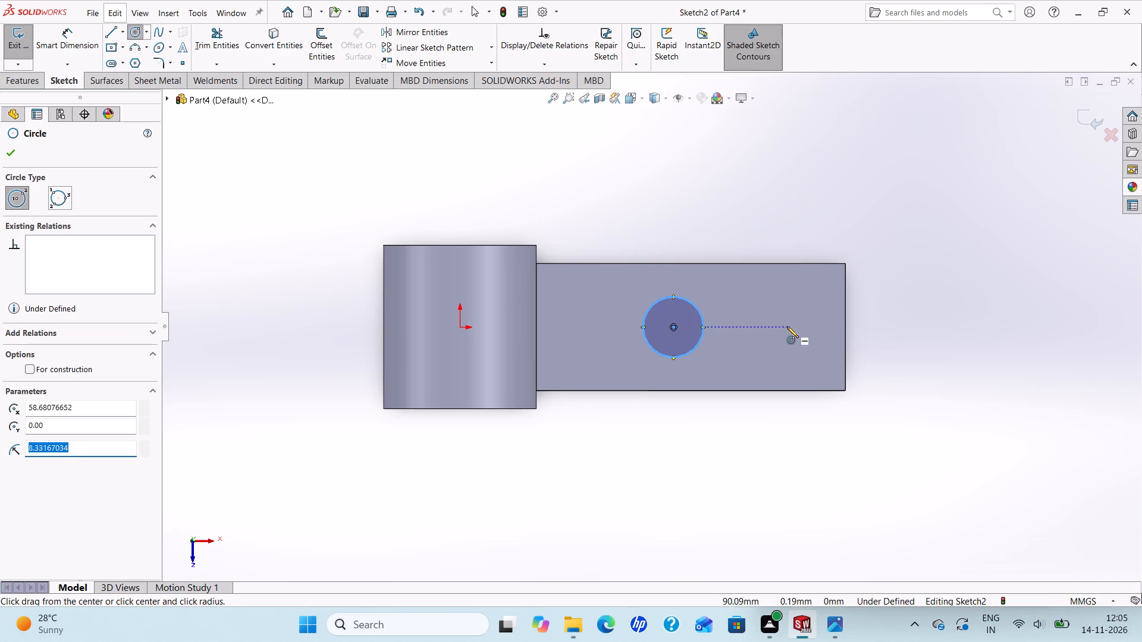
{"action": "left_click", "coordinate": [777, 326]}
{"action": "left_click", "coordinate": [803, 343]}
{"action": "right_click", "coordinate": [803, 343]}
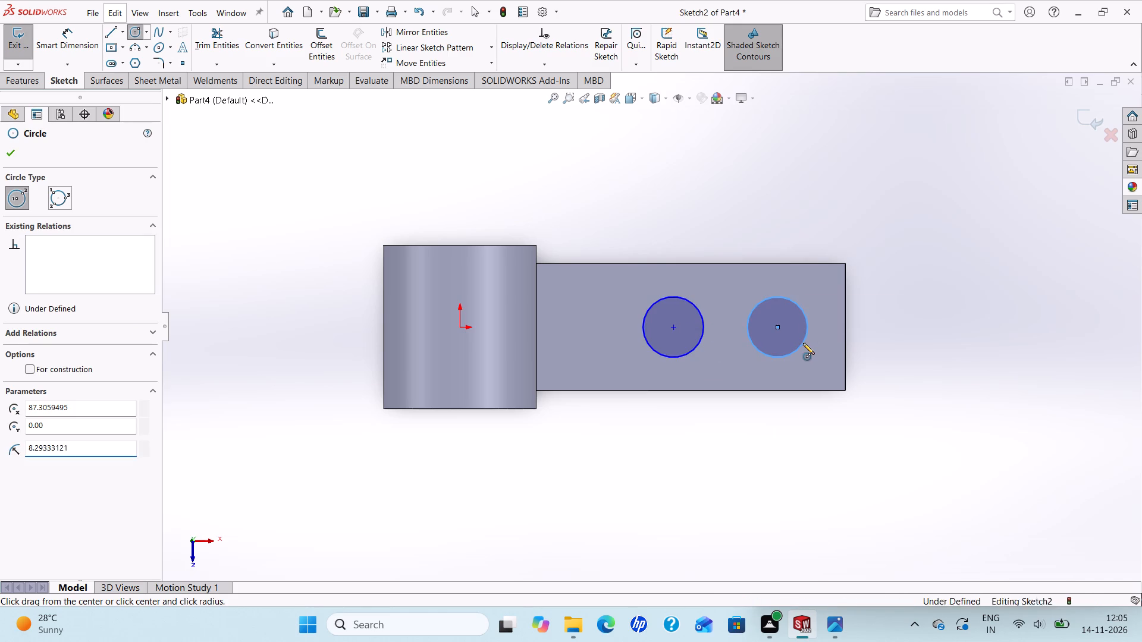
{"action": "left_click", "coordinate": [827, 353]}
Dimension the circle nearer the sleeve to a diameter of 15 mm.
{"action": "left_click", "coordinate": [820, 623]}
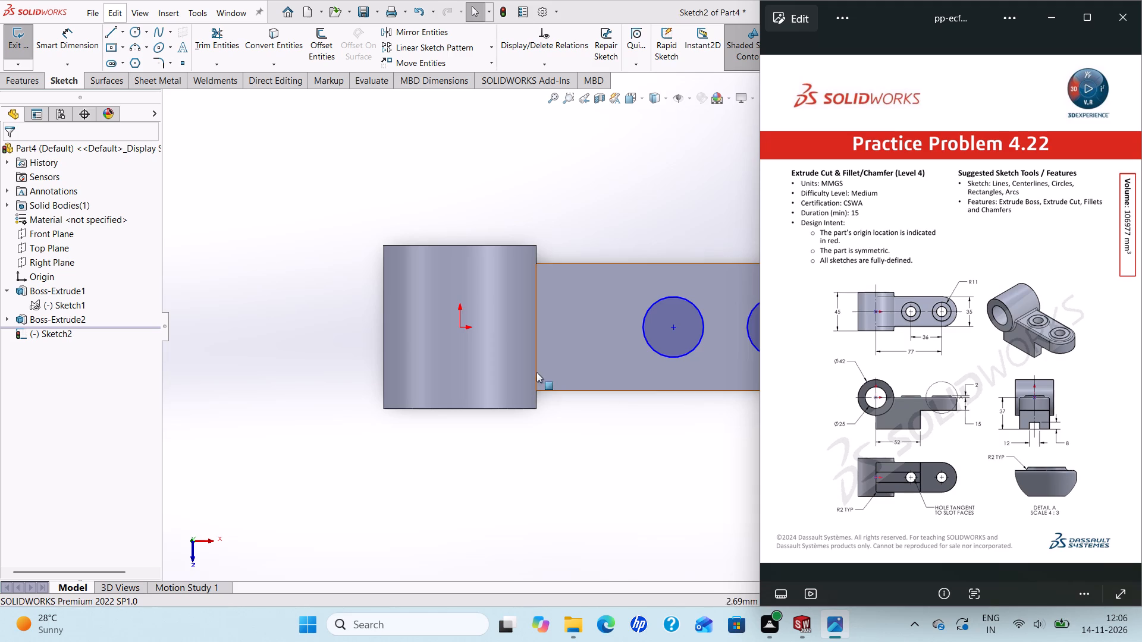
{"action": "scroll", "coordinate": [589, 385], "scroll_direction": "up", "scroll_amount": 3}
{"action": "scroll", "coordinate": [749, 449], "scroll_direction": "down", "scroll_amount": 2}
{"action": "scroll", "coordinate": [703, 429], "scroll_direction": "up", "scroll_amount": 3}
{"action": "middle_click_drag", "start_coordinate": [665, 398], "coordinate": [640, 251]}
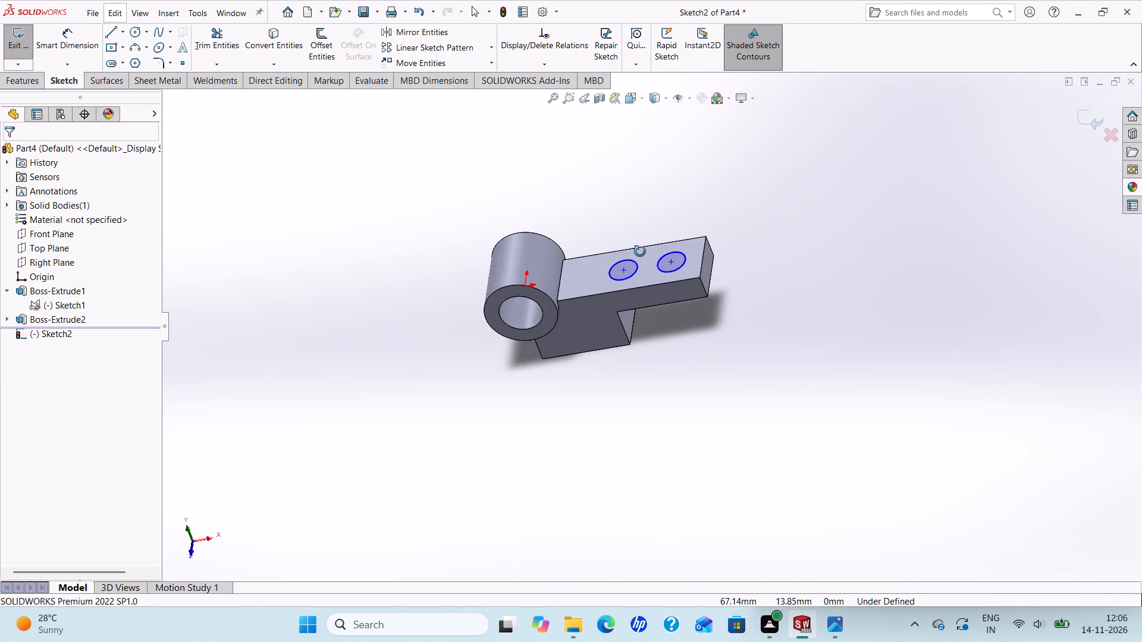
{"action": "middle_click_drag", "start_coordinate": [640, 251], "coordinate": [650, 353]}
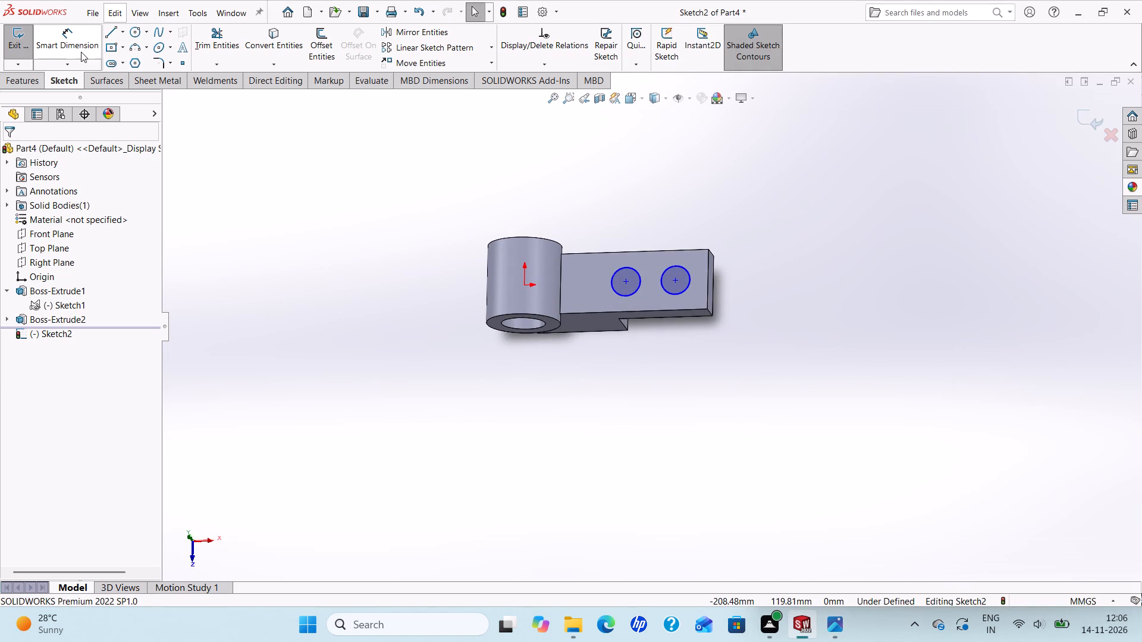
{"action": "left_click", "coordinate": [81, 52]}
{"action": "scroll", "coordinate": [613, 251], "scroll_direction": "down", "scroll_amount": 3}
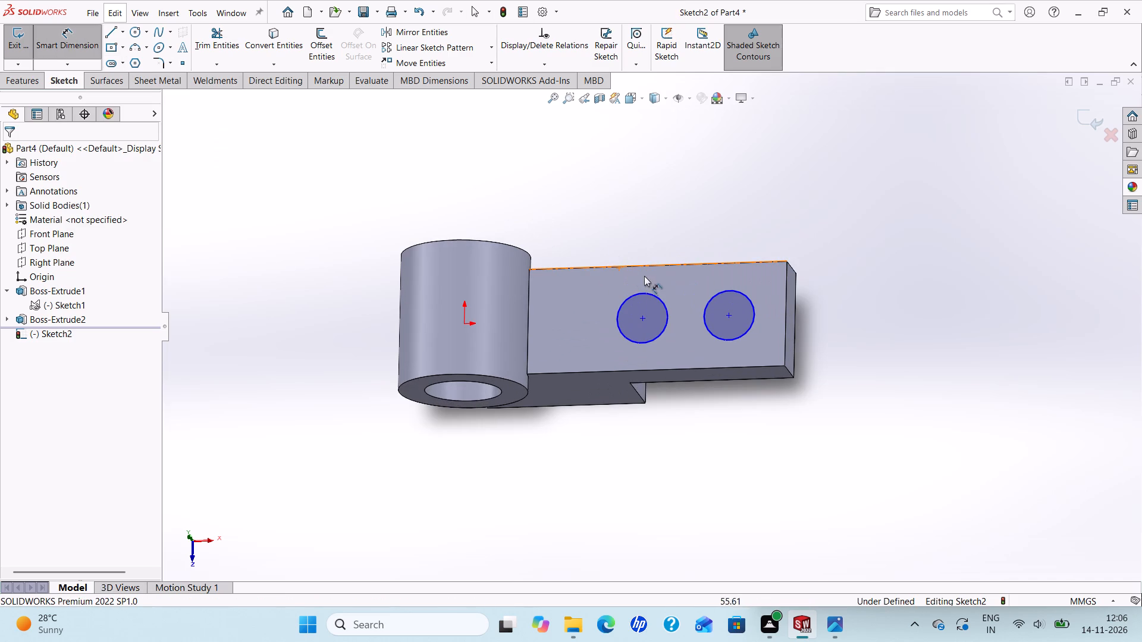
{"action": "left_click", "coordinate": [649, 295]}
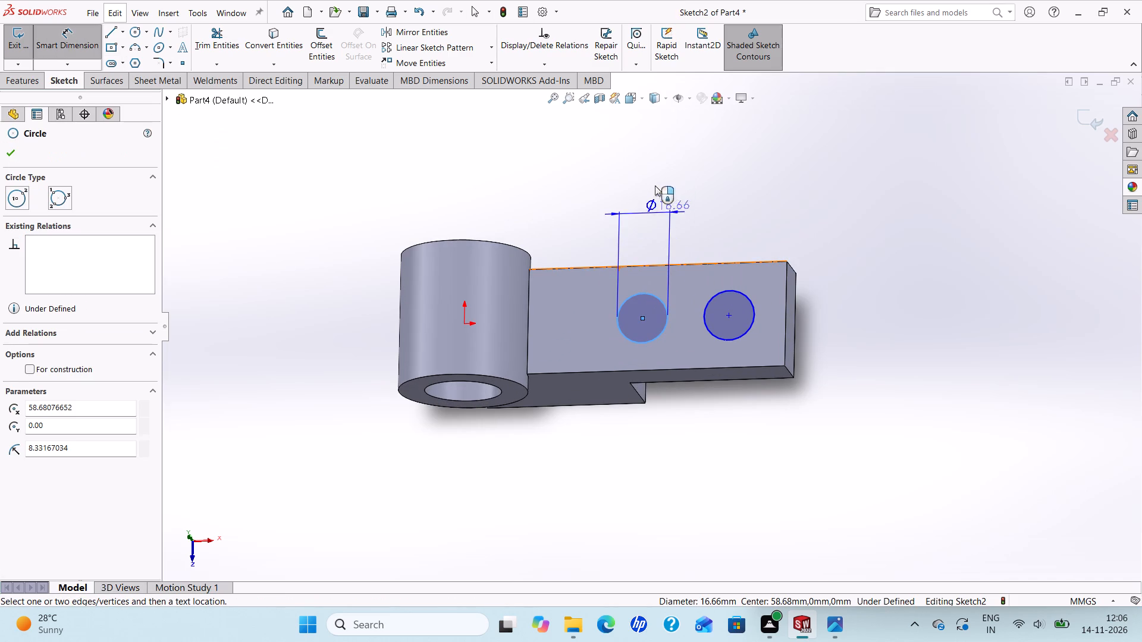
{"action": "left_click", "coordinate": [695, 178]}
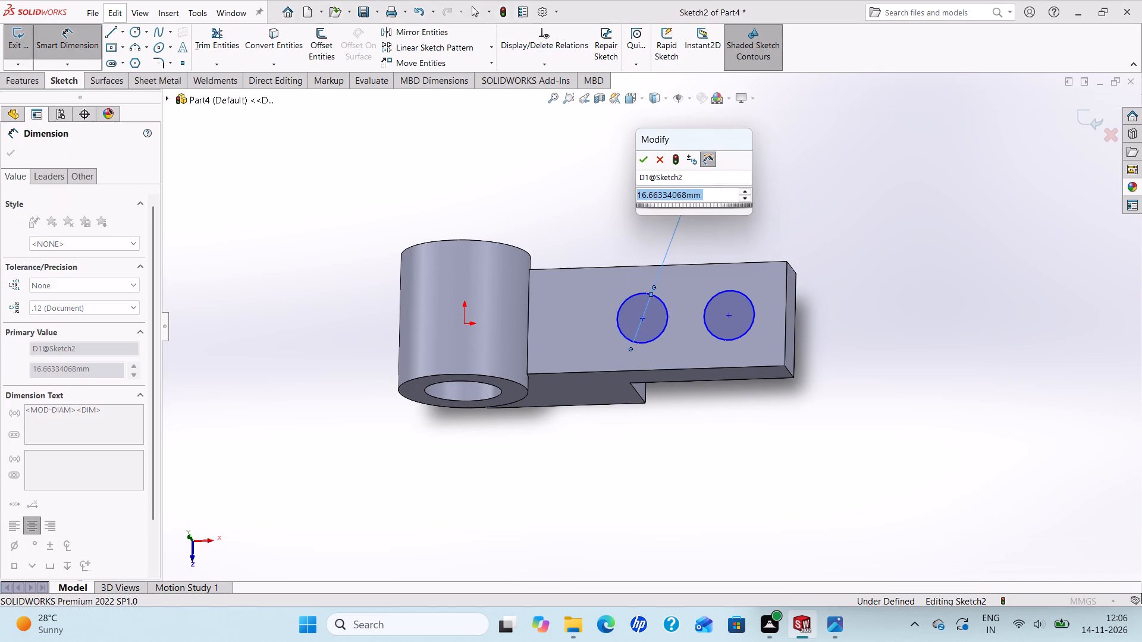
{"action": "type", "text": "15"}
{"action": "key", "text": "Return"}
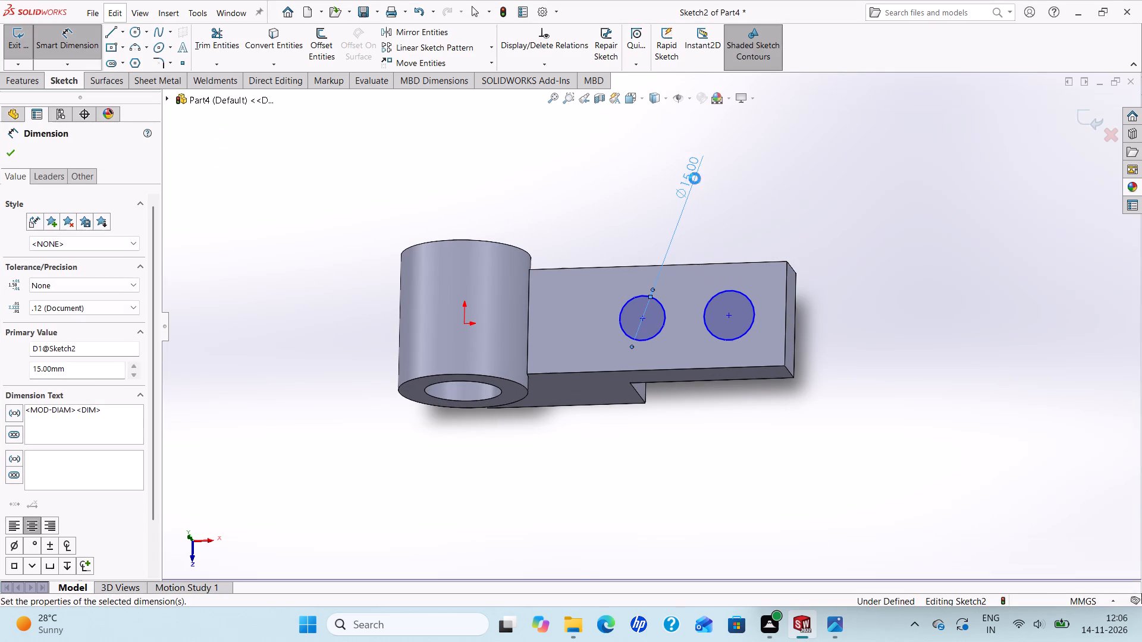
Dimension the circle farther from the sleeve to a diameter of 15 mm.
{"action": "left_click", "coordinate": [730, 291]}
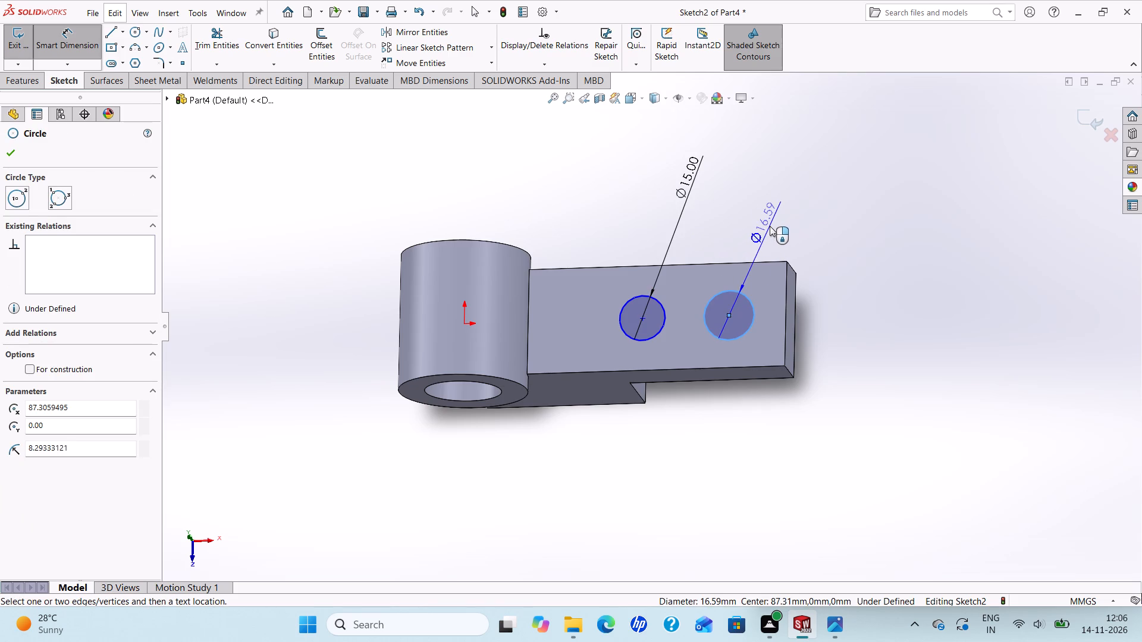
{"action": "left_click", "coordinate": [777, 203]}
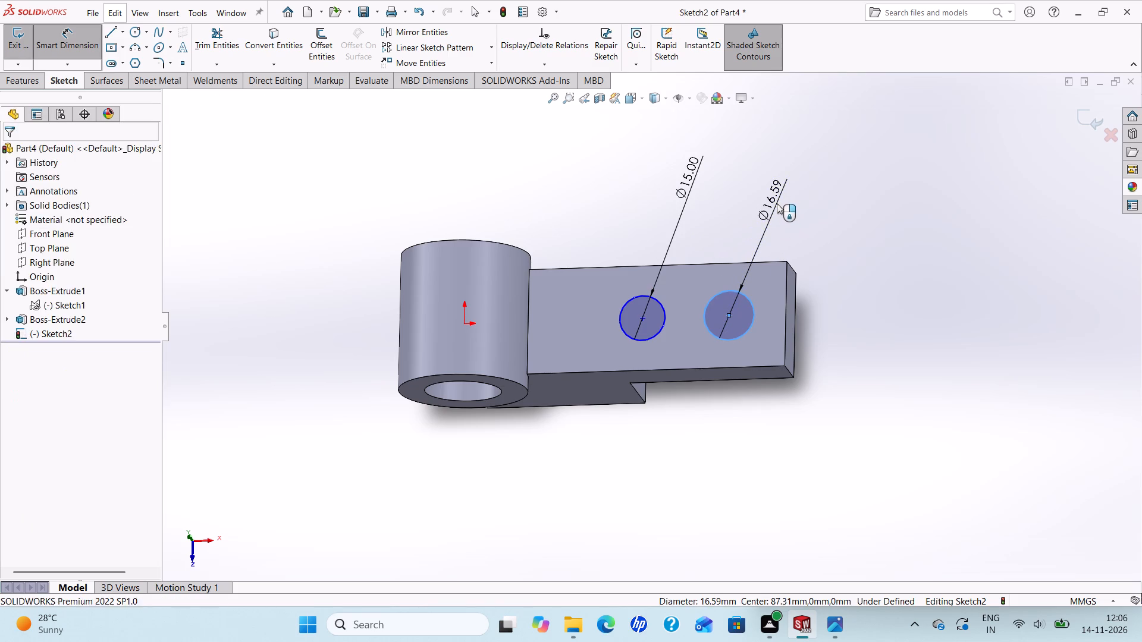
{"action": "type", "text": "15"}
{"action": "key", "text": "Return"}
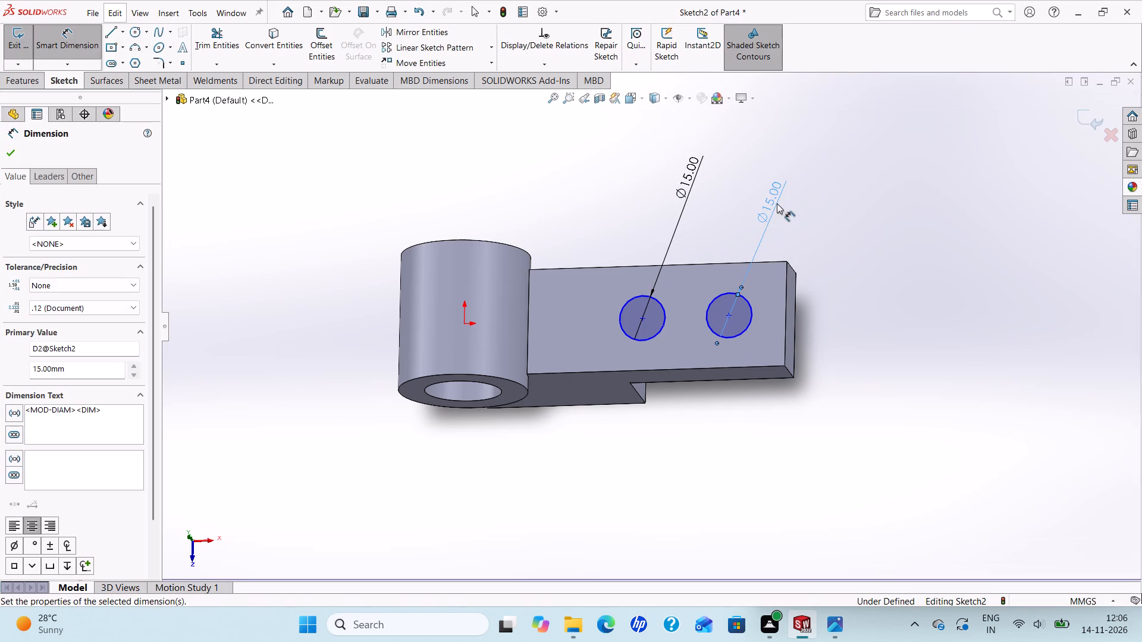
Check the practice drawing and dimension the spacing between the two circle centres as 36 mm.
{"action": "left_click", "coordinate": [840, 621]}
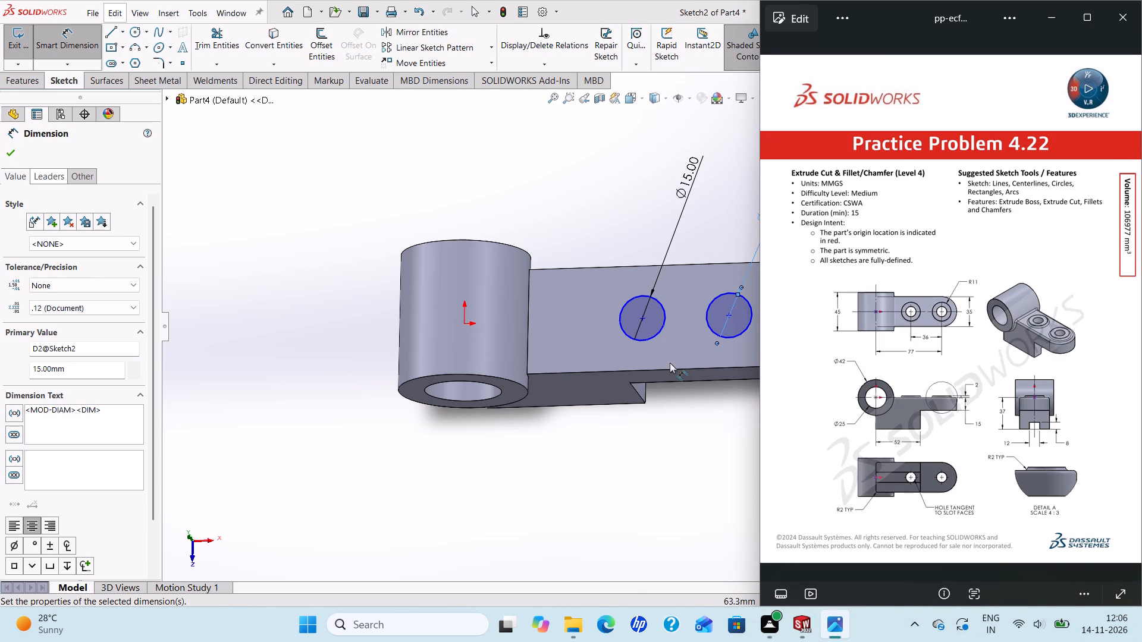
{"action": "scroll", "coordinate": [663, 320], "scroll_direction": "up", "scroll_amount": 2}
{"action": "scroll", "coordinate": [717, 323], "scroll_direction": "down", "scroll_amount": 2}
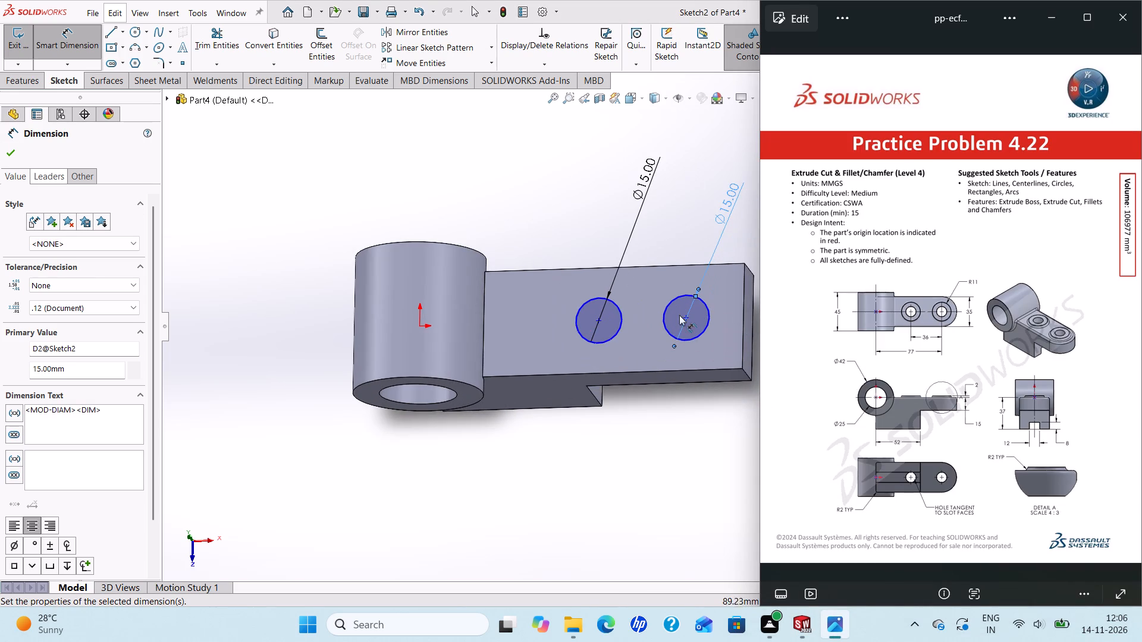
{"action": "left_click", "coordinate": [686, 321]}
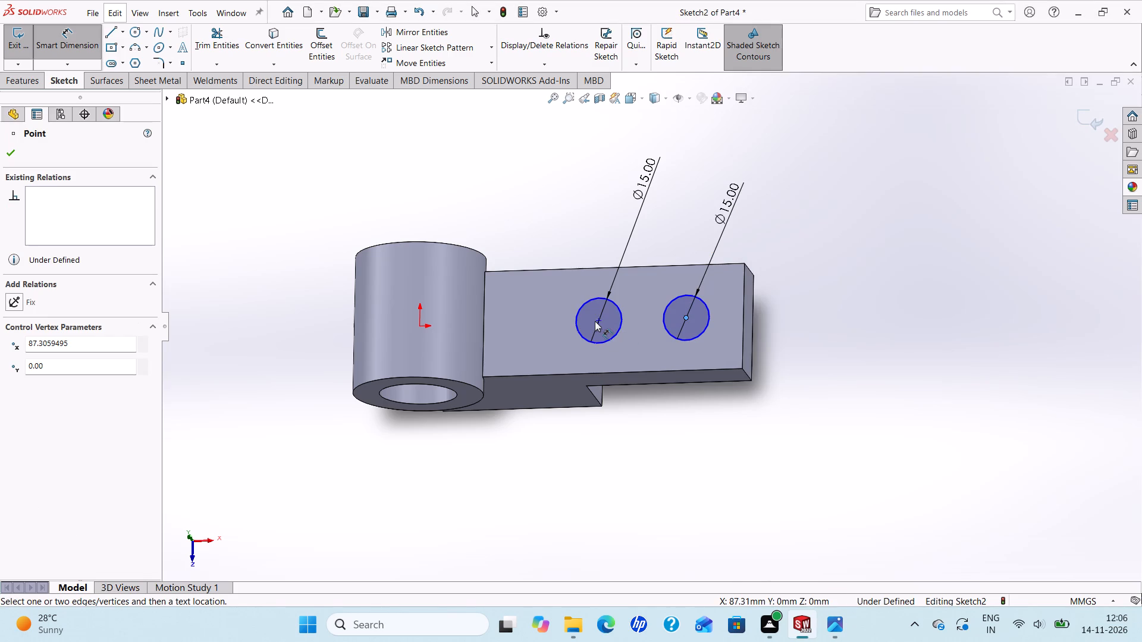
{"action": "left_click", "coordinate": [595, 321]}
{"action": "left_click", "coordinate": [605, 476]}
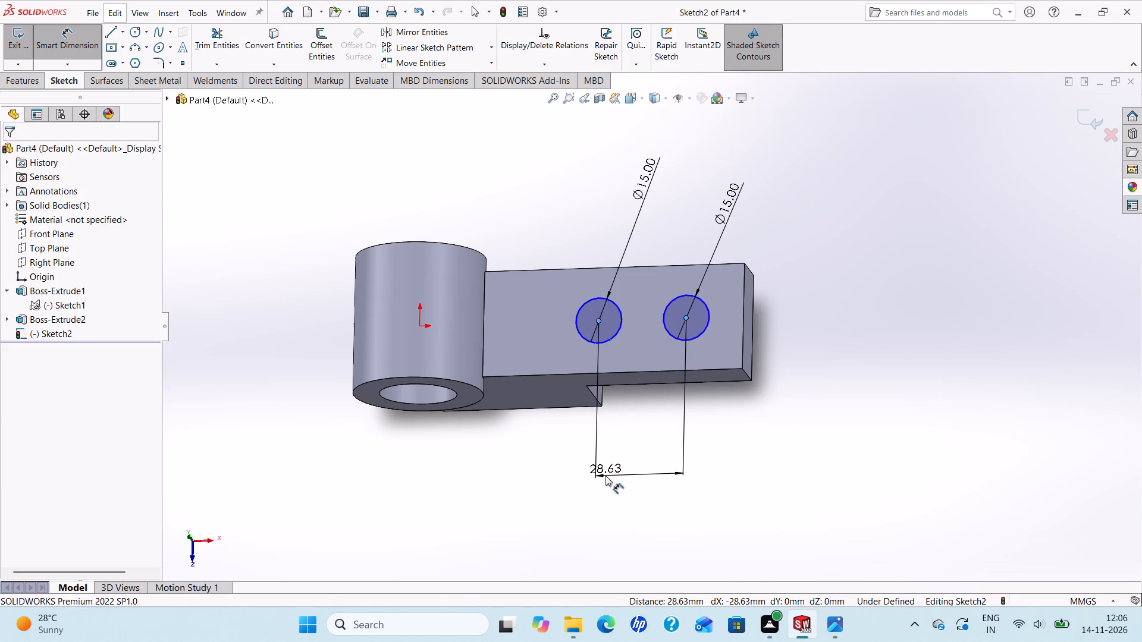
{"action": "type", "text": "36"}
{"action": "key", "text": "Return"}
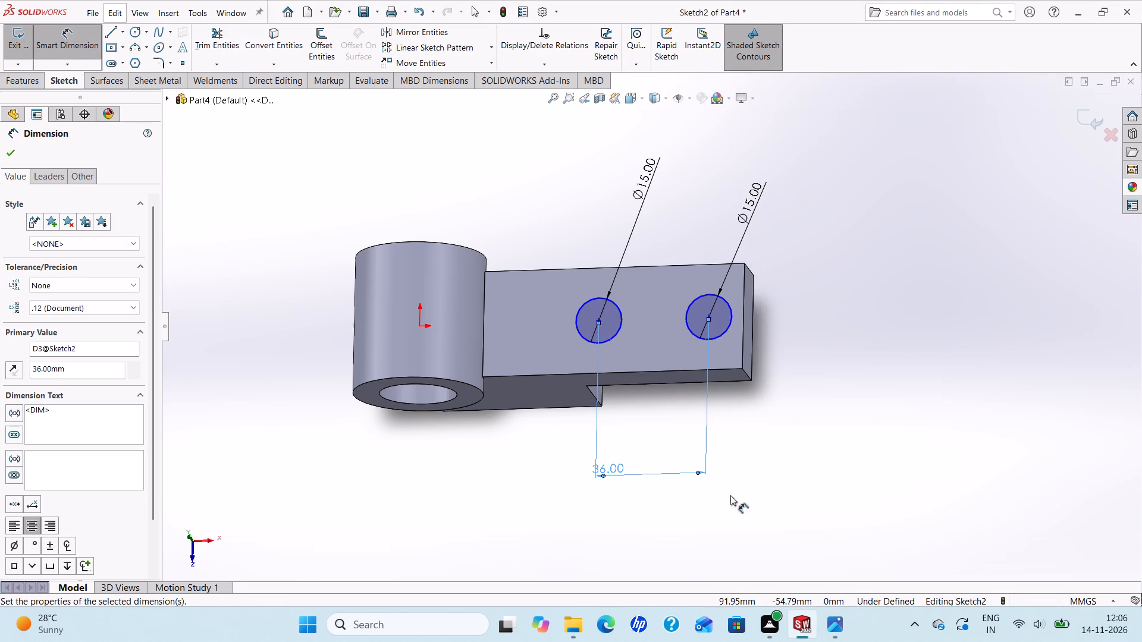
Check the drawing, view the sketch face-on and dimension the farther circle's centre 77 mm from the origin.
{"action": "left_click", "coordinate": [833, 616]}
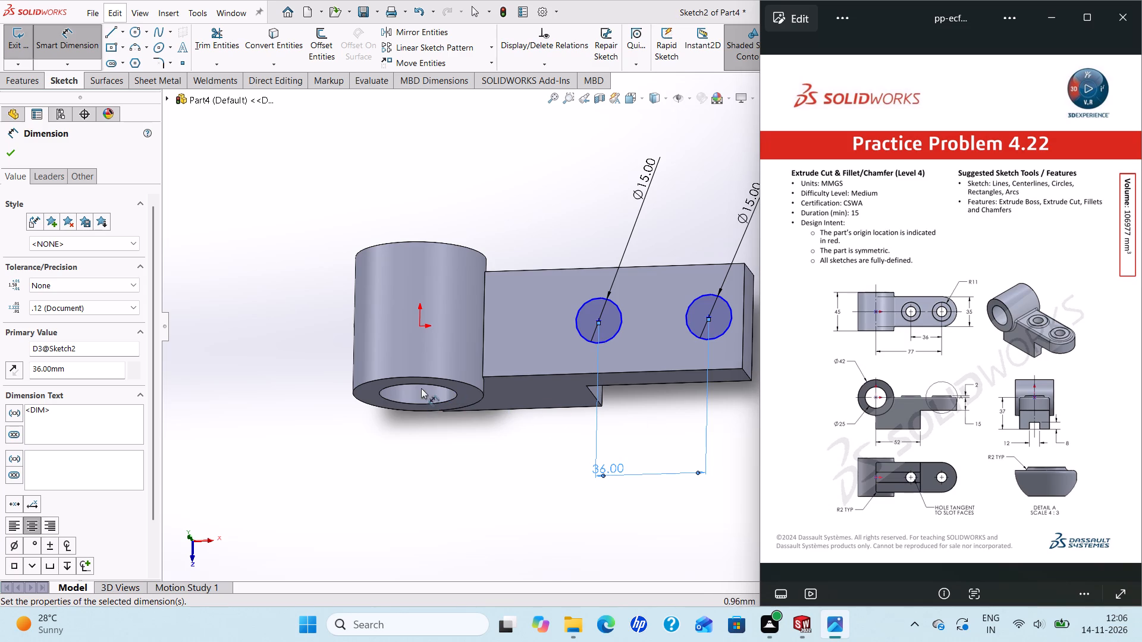
{"action": "left_click", "coordinate": [7, 158]}
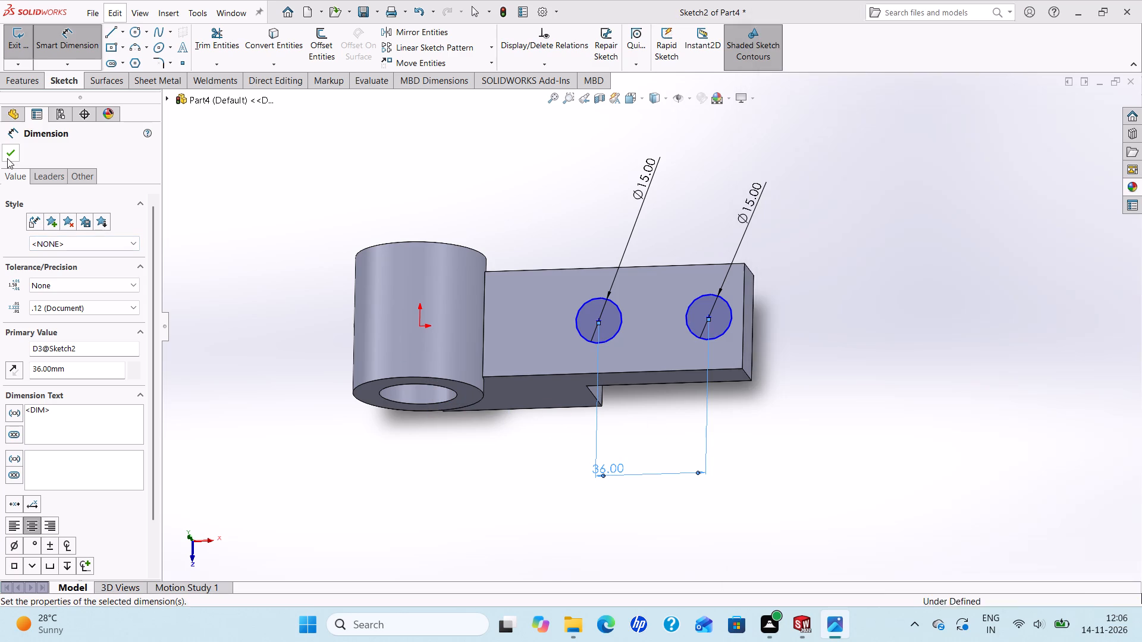
{"action": "right_click", "coordinate": [61, 334]}
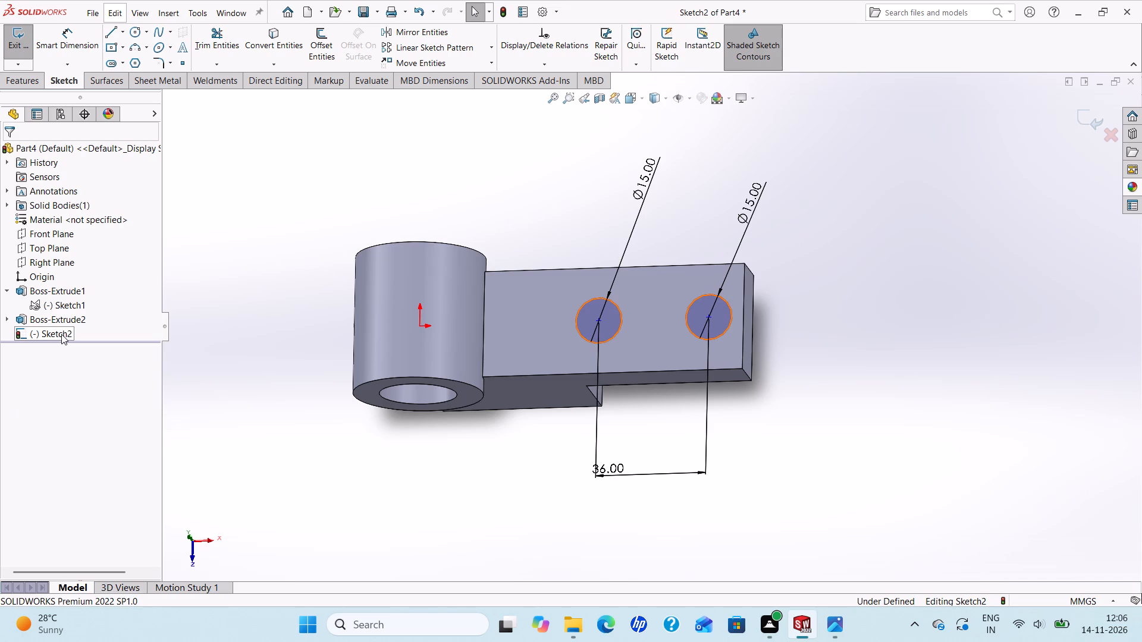
{"action": "left_click", "coordinate": [89, 320]}
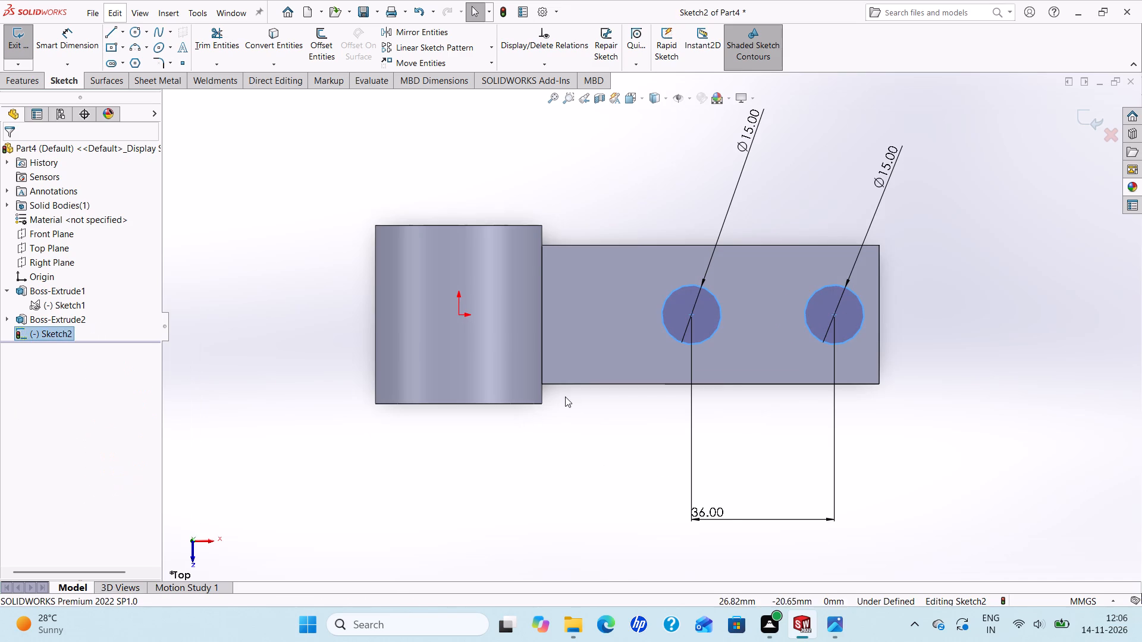
{"action": "scroll", "coordinate": [565, 396], "scroll_direction": "up", "scroll_amount": 2}
{"action": "scroll", "coordinate": [743, 408], "scroll_direction": "down", "scroll_amount": 3}
{"action": "scroll", "coordinate": [708, 385], "scroll_direction": "up", "scroll_amount": 3}
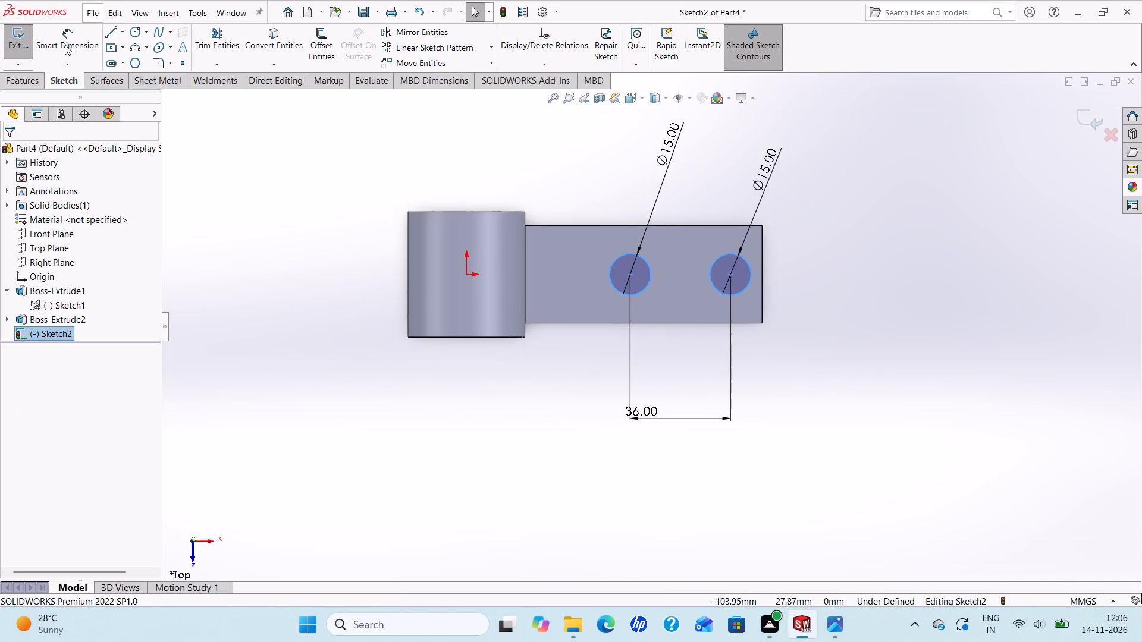
{"action": "left_click", "coordinate": [54, 48]}
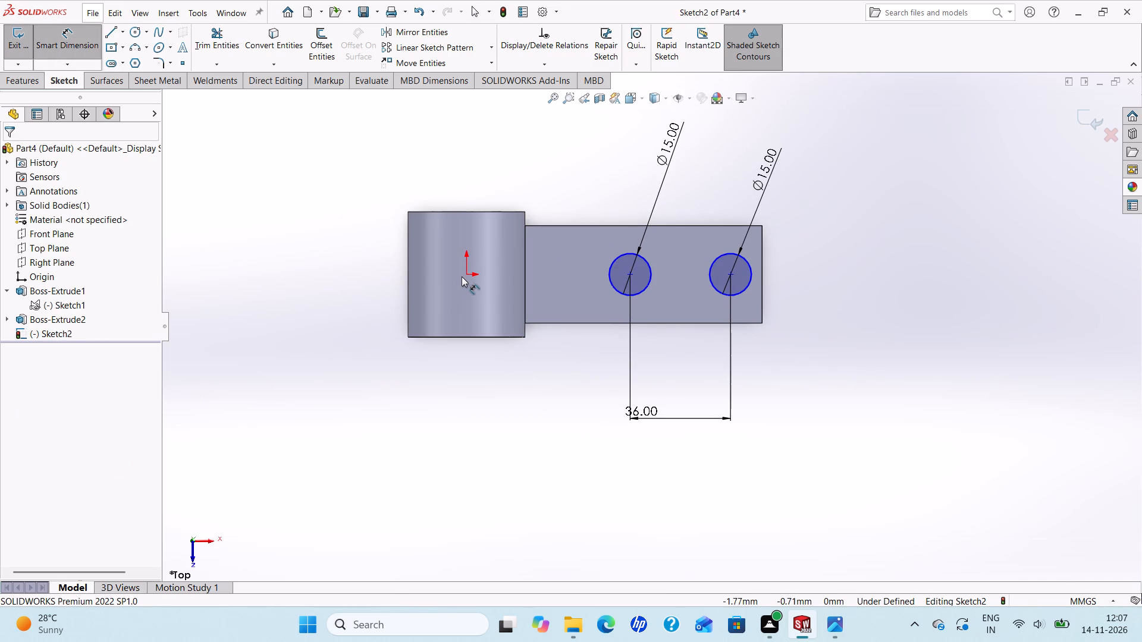
{"action": "left_click", "coordinate": [466, 273]}
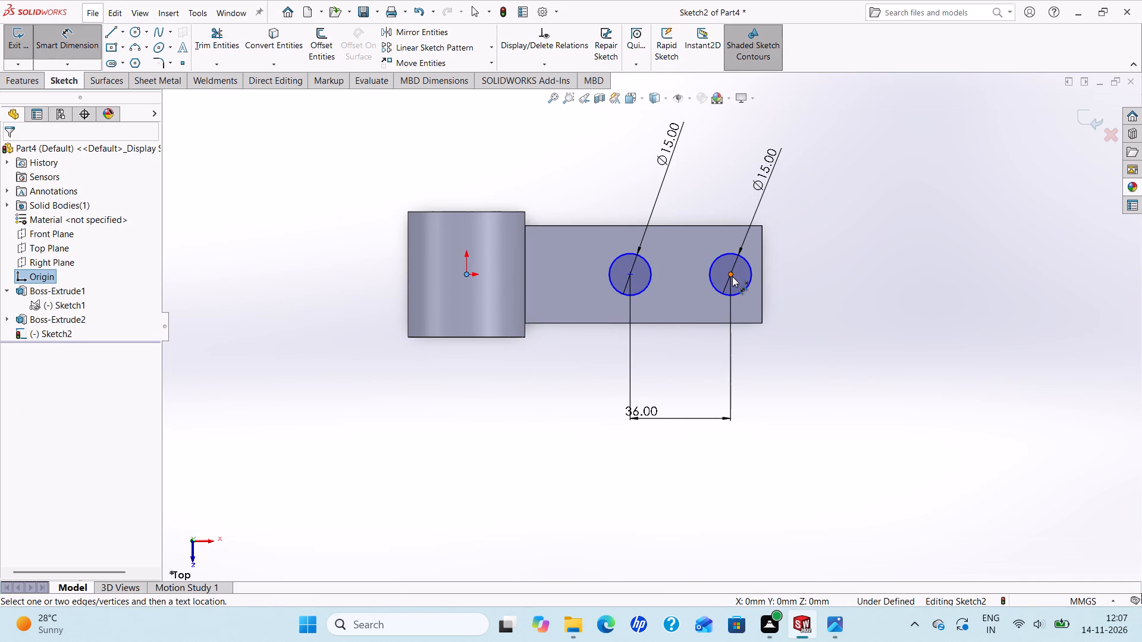
{"action": "left_click", "coordinate": [732, 276]}
{"action": "left_click", "coordinate": [629, 461]}
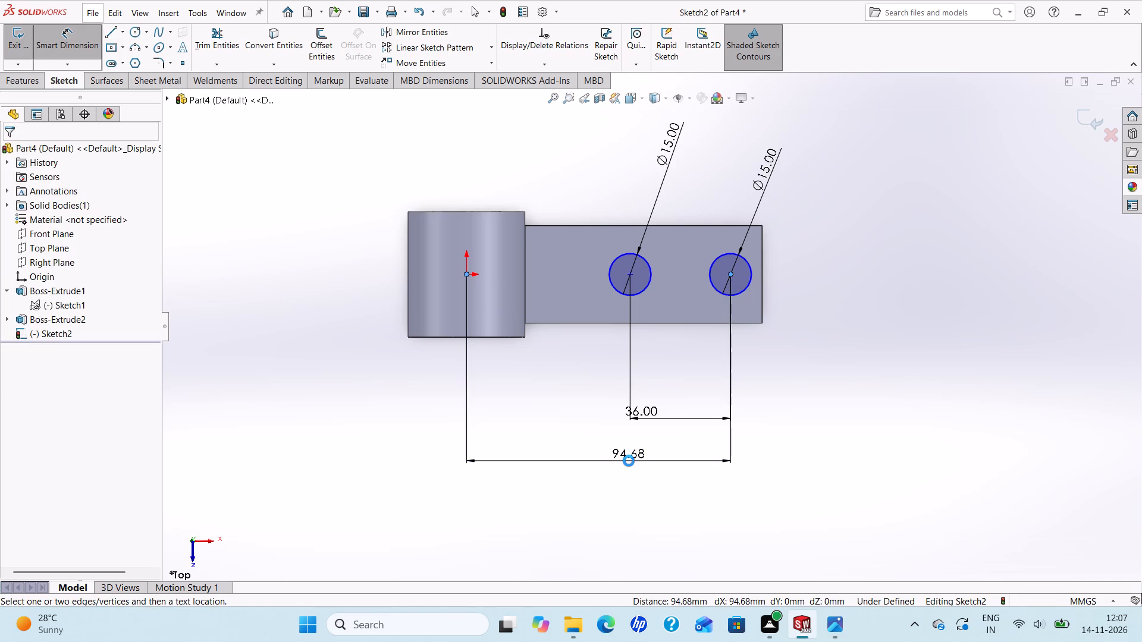
{"action": "type", "text": "77"}
{"action": "key", "text": "Return"}
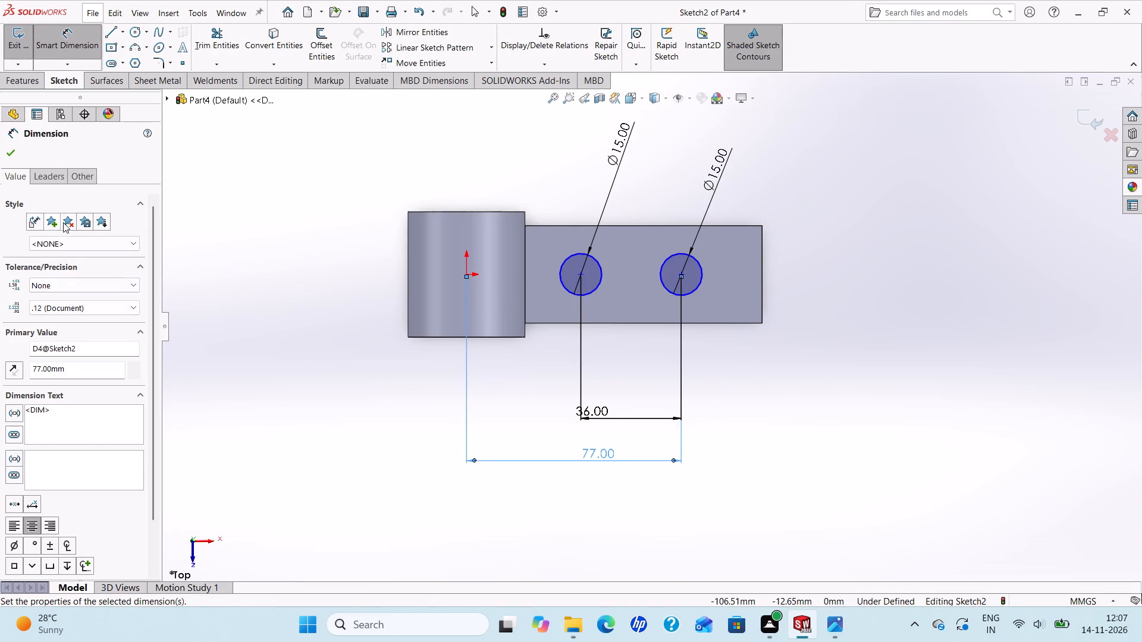
{"action": "left_click", "coordinate": [7, 159]}
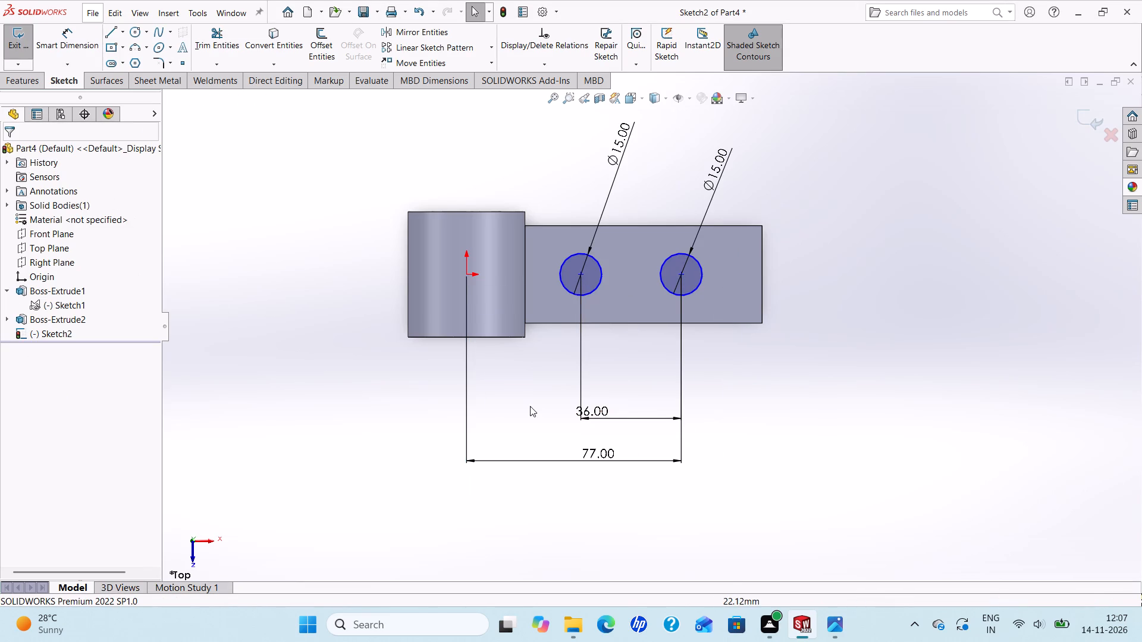
Consult the practice drawing and sketch a circle of about 11.1 mm radius concentric with the hole circle farther from the sleeve.
{"action": "scroll", "coordinate": [530, 406], "scroll_direction": "up", "scroll_amount": 2}
{"action": "middle_click_drag", "start_coordinate": [537, 405], "coordinate": [551, 269]}
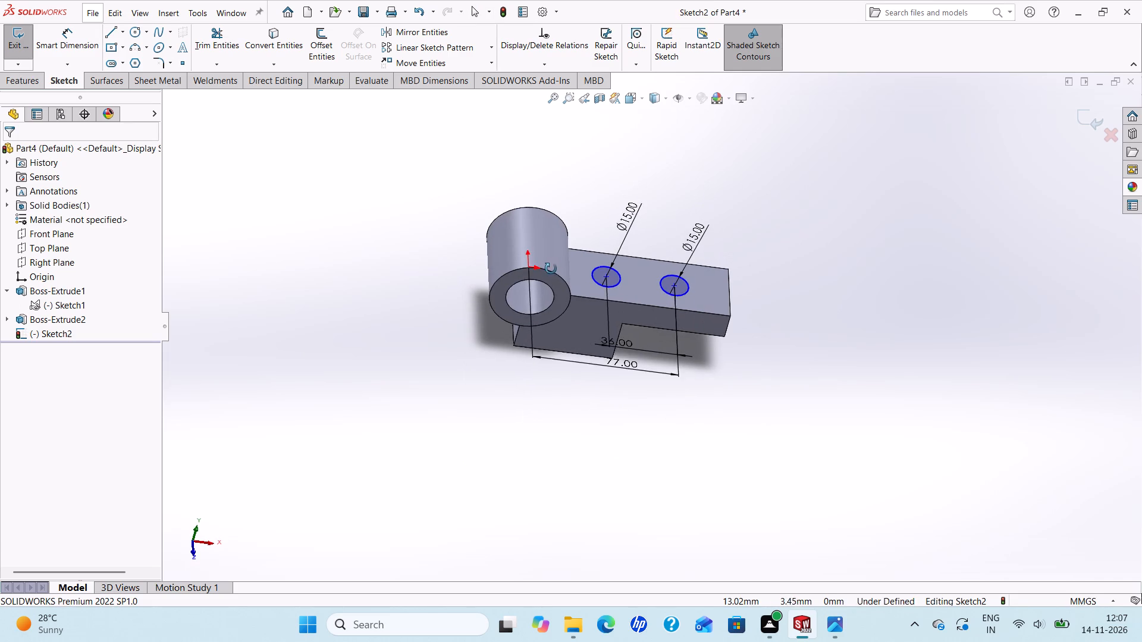
{"action": "middle_click_drag", "start_coordinate": [551, 269], "coordinate": [534, 389]}
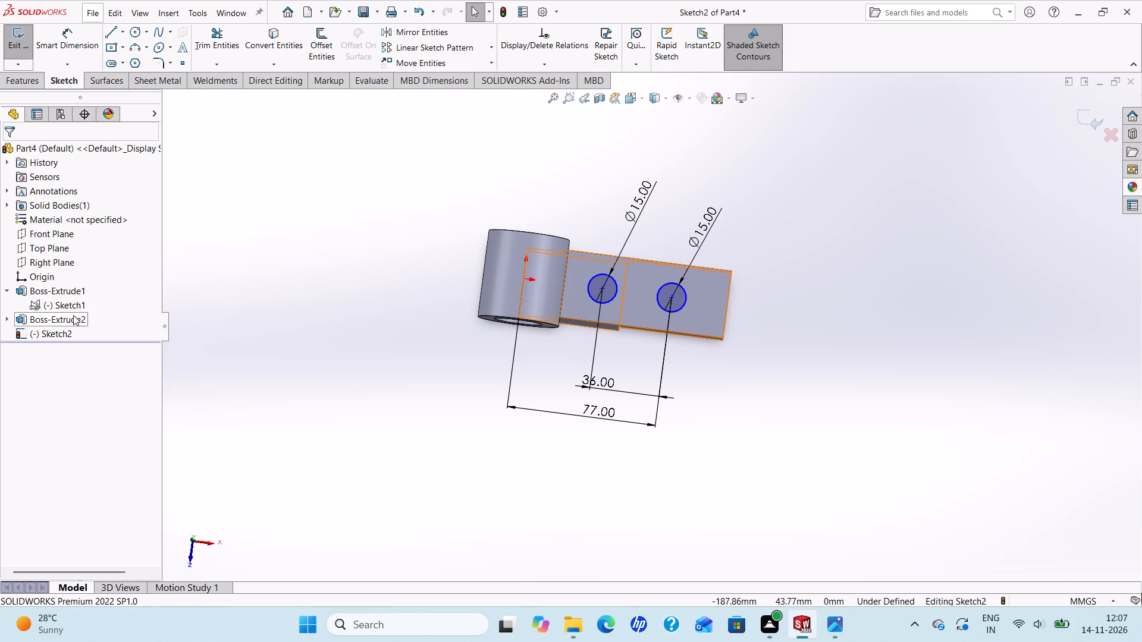
{"action": "right_click", "coordinate": [57, 333]}
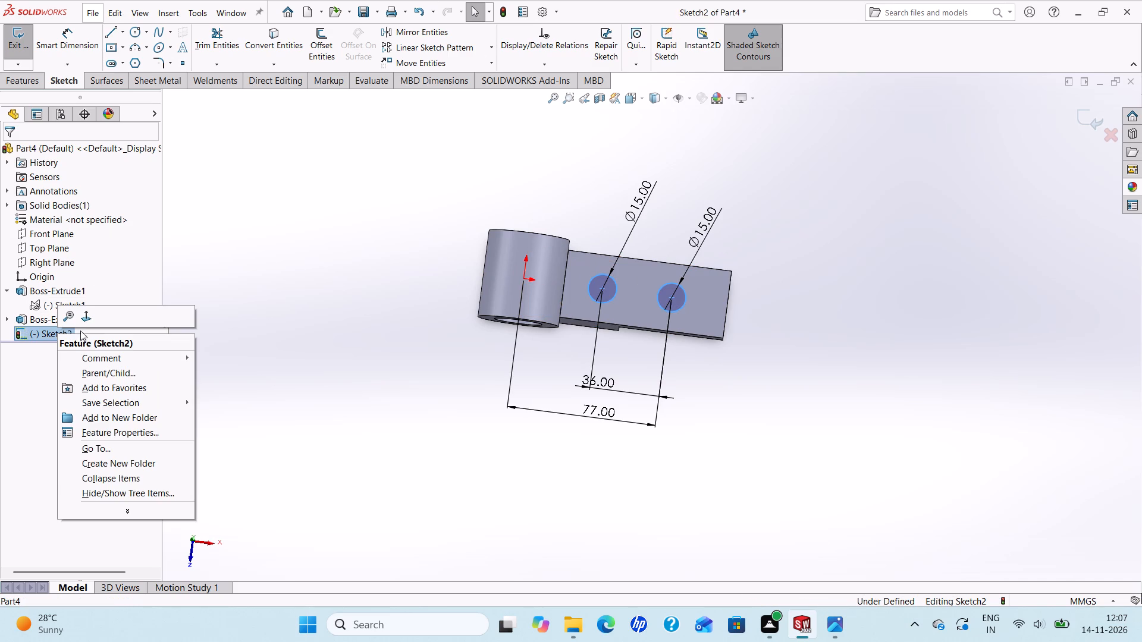
{"action": "left_click", "coordinate": [84, 317]}
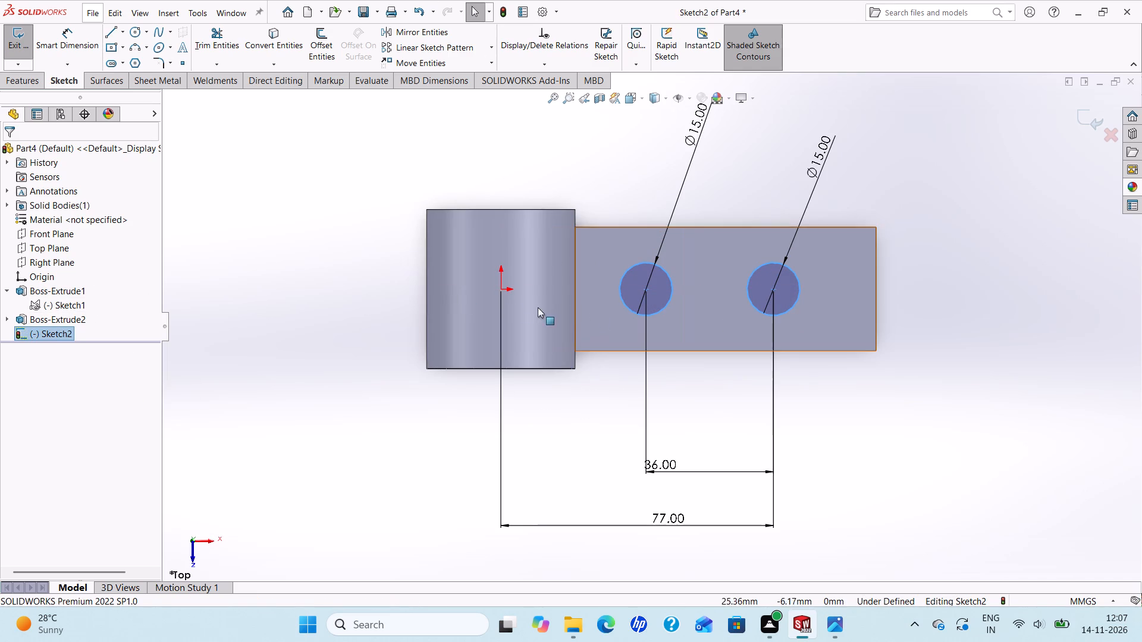
{"action": "scroll", "coordinate": [610, 304], "scroll_direction": "up", "scroll_amount": 2}
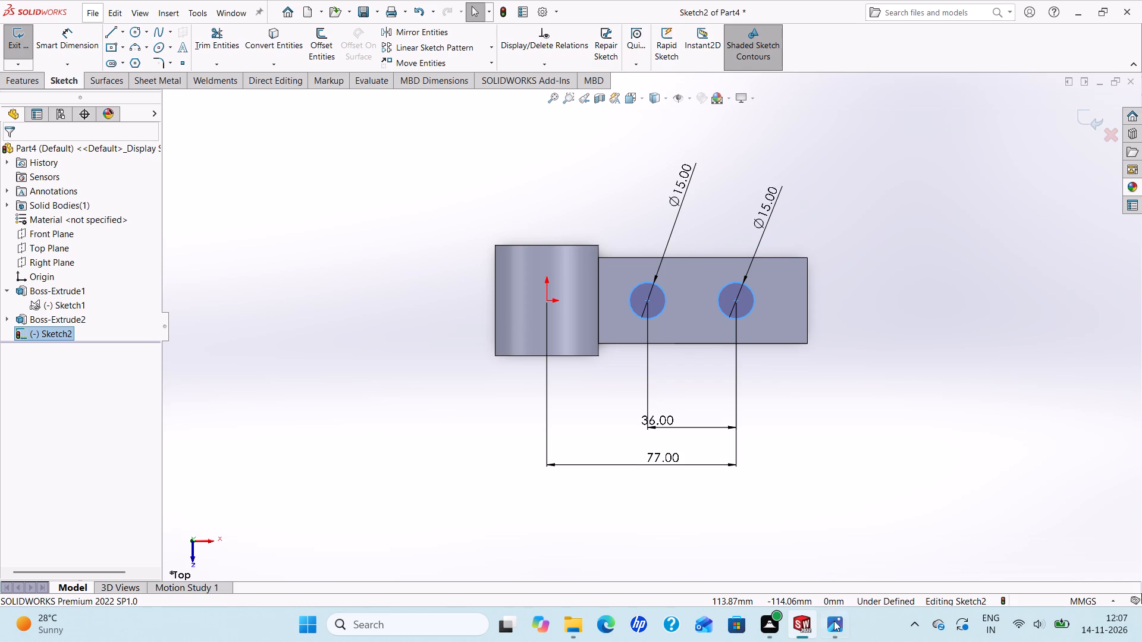
{"action": "left_click", "coordinate": [836, 624]}
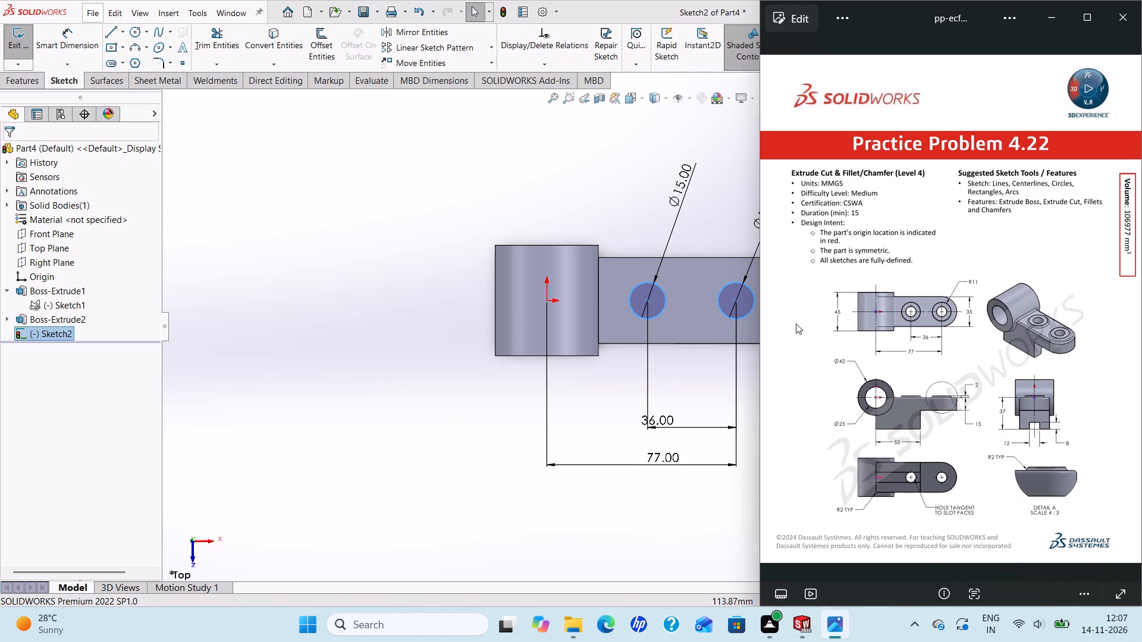
{"action": "left_click", "coordinate": [134, 29]}
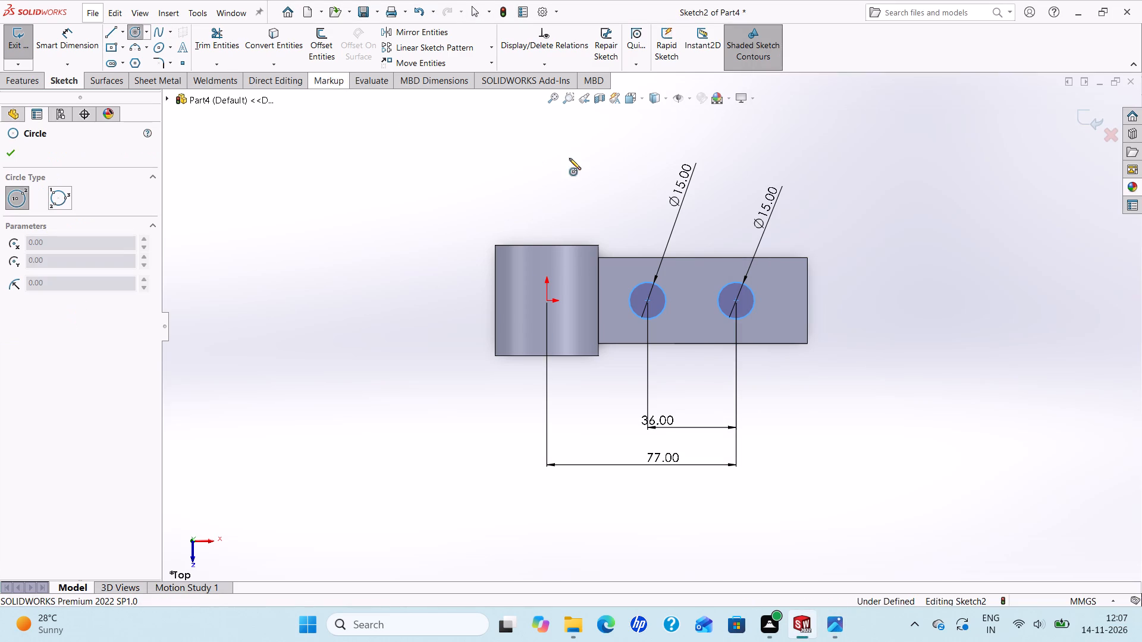
{"action": "scroll", "coordinate": [724, 292], "scroll_direction": "down", "scroll_amount": 4}
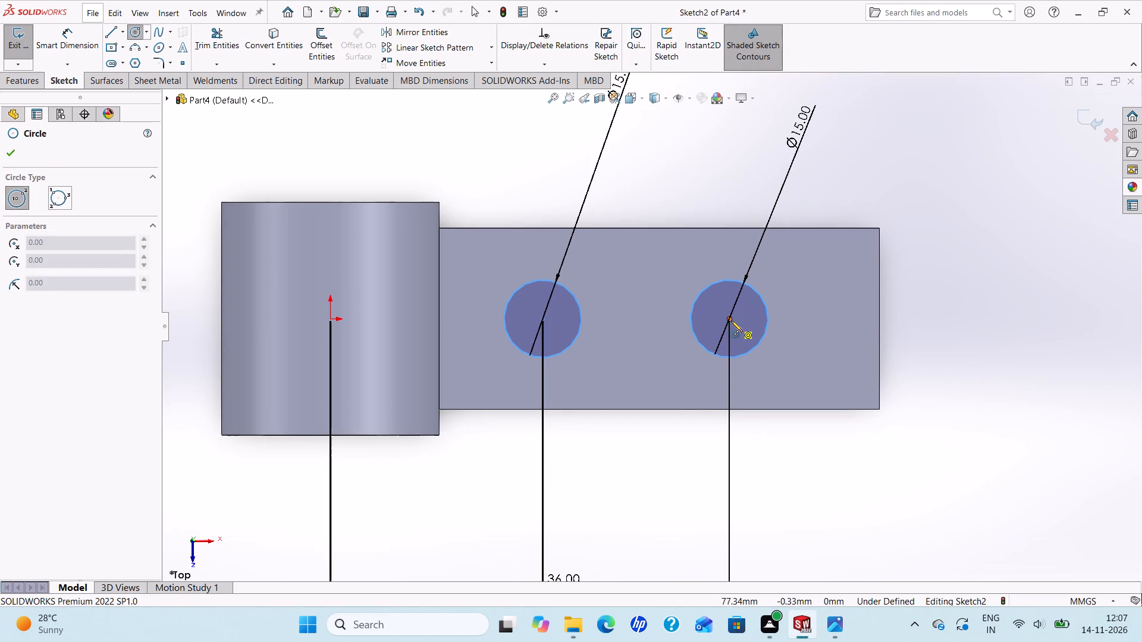
{"action": "left_click", "coordinate": [731, 320]}
{"action": "left_click", "coordinate": [774, 355]}
{"action": "right_click", "coordinate": [774, 354]}
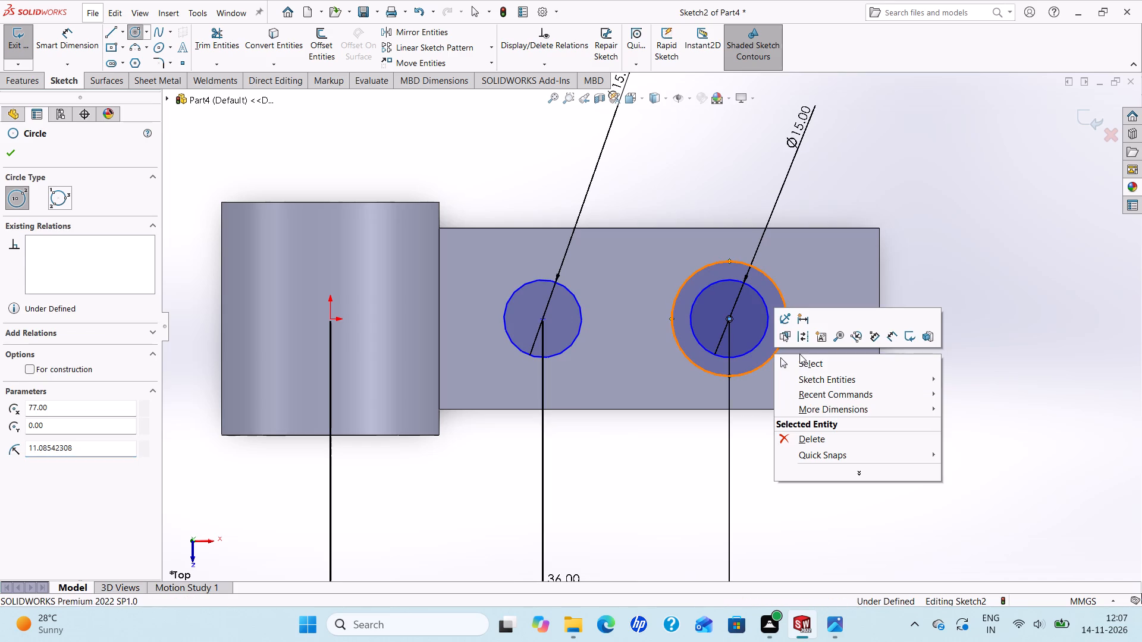
{"action": "left_click", "coordinate": [802, 363]}
Dimension the larger concentric circle around the farther hole to a diameter of 22 mm.
{"action": "left_click", "coordinate": [66, 51]}
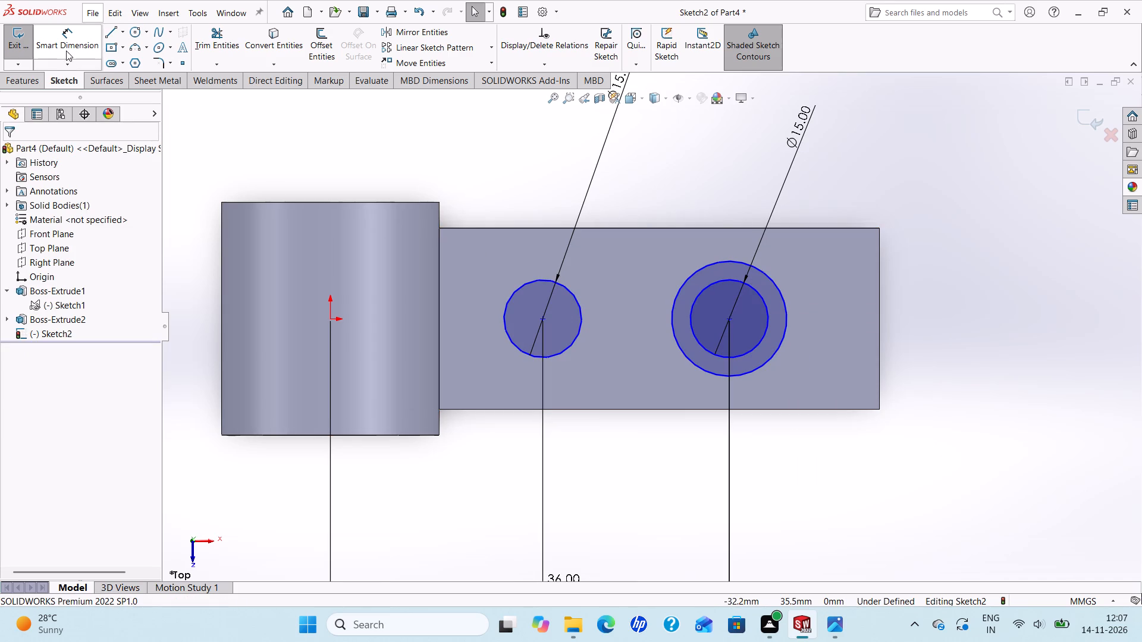
{"action": "left_click", "coordinate": [770, 276]}
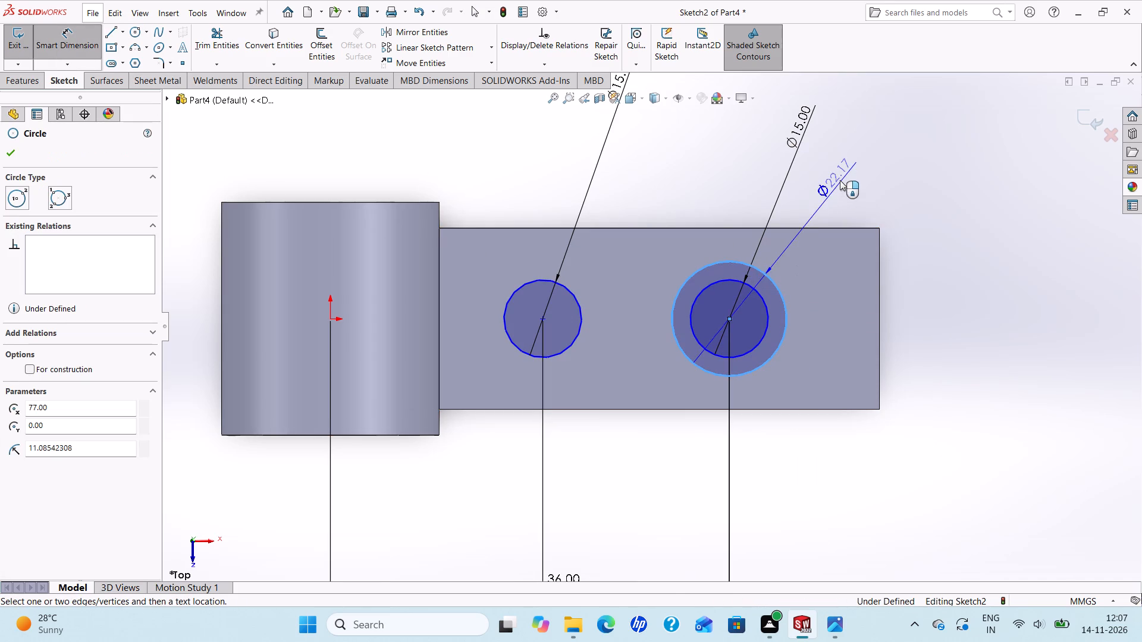
{"action": "left_click", "coordinate": [837, 163]}
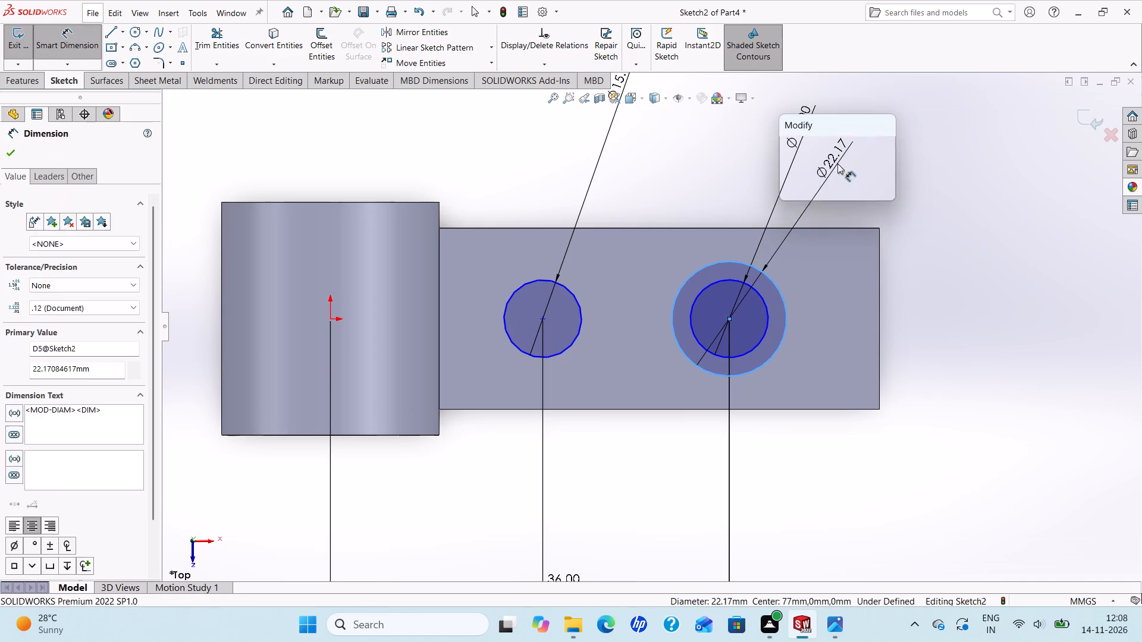
{"action": "key", "text": "5"}
{"action": "key", "text": "BackSpace"}
{"action": "type", "text": "22"}
{"action": "key", "text": "Return"}
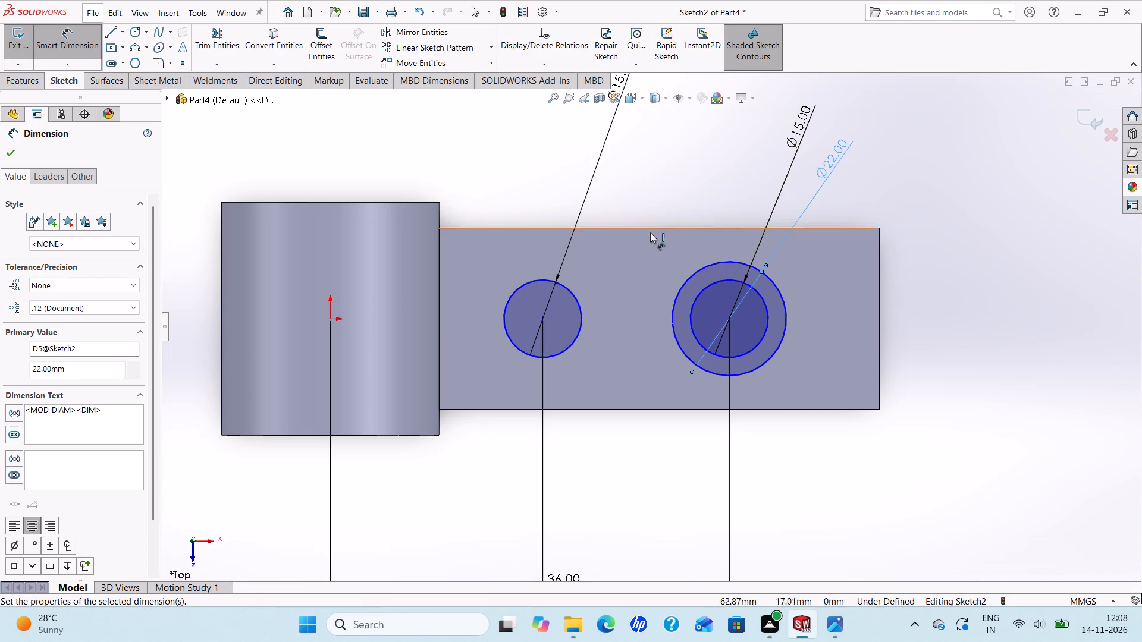
Sketch a circle of about 12.2 mm radius concentric with the hole circle nearer the sleeve.
{"action": "scroll", "coordinate": [644, 236], "scroll_direction": "up", "scroll_amount": 2}
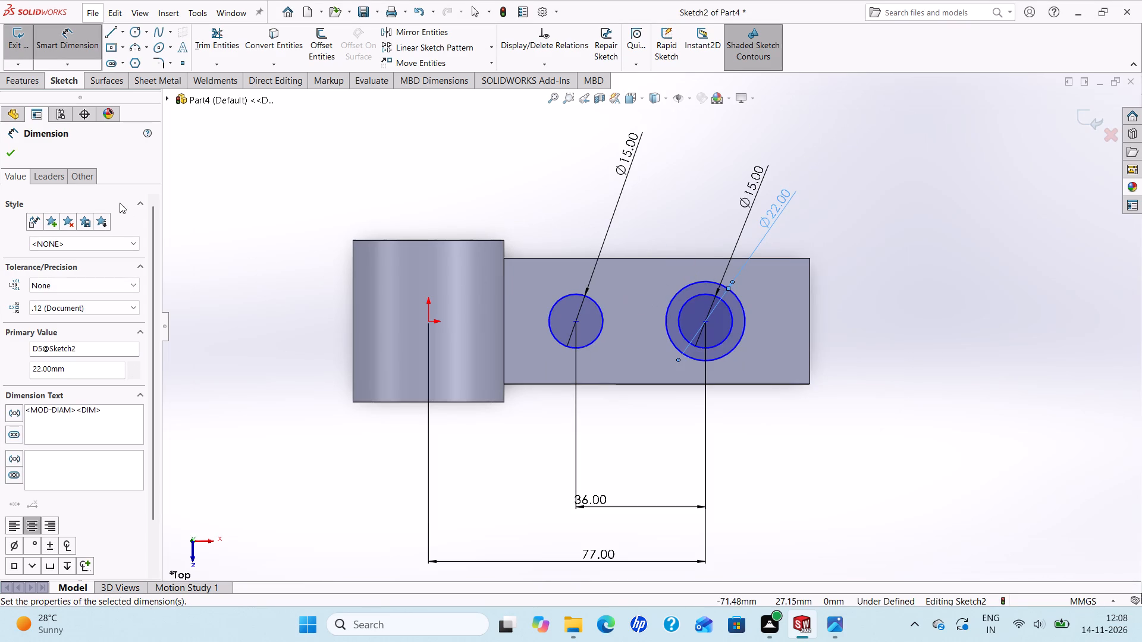
{"action": "left_click", "coordinate": [133, 30]}
{"action": "left_click", "coordinate": [576, 324]}
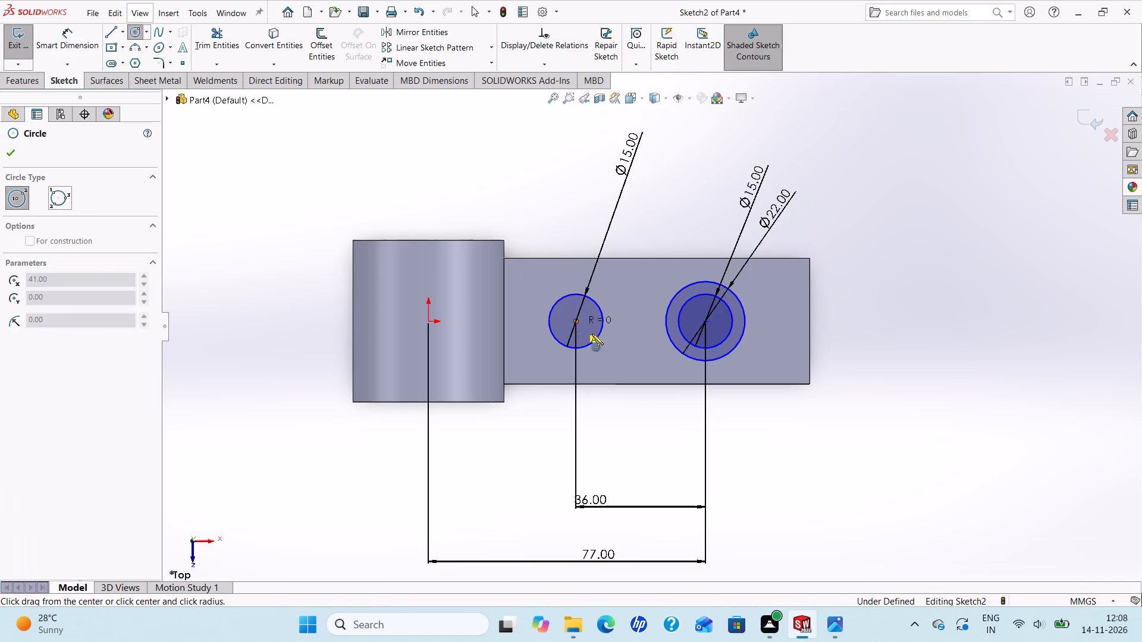
{"action": "left_click", "coordinate": [608, 351]}
{"action": "right_click", "coordinate": [608, 351]}
{"action": "left_click", "coordinate": [626, 355]}
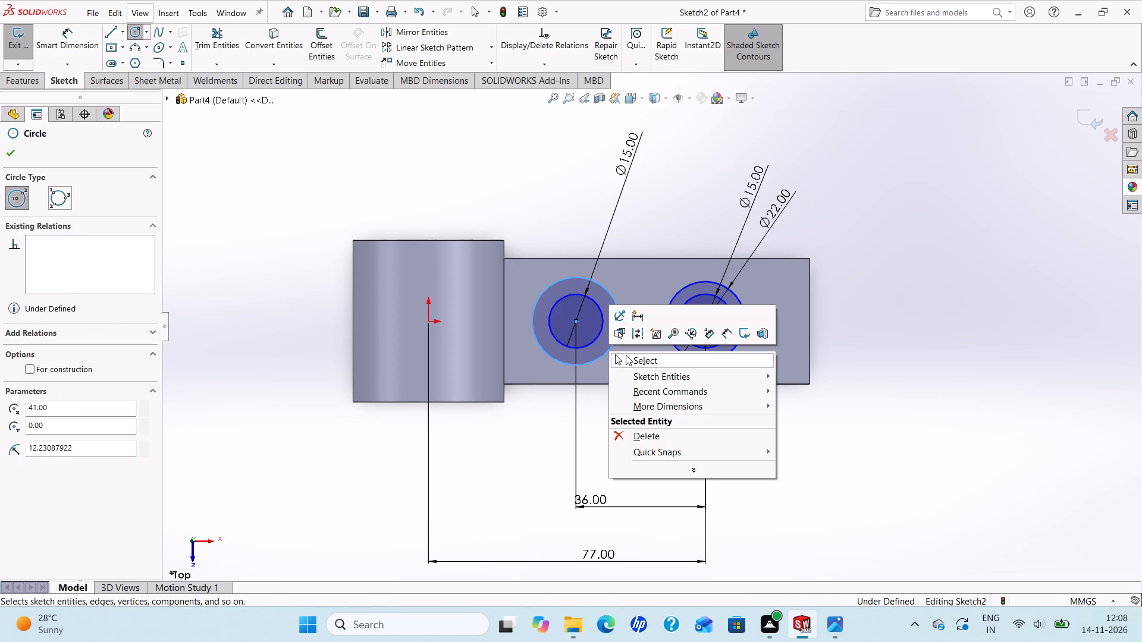
Dimension the larger concentric circle around the hole nearer the sleeve to a diameter of 22 mm.
{"action": "left_click", "coordinate": [85, 39]}
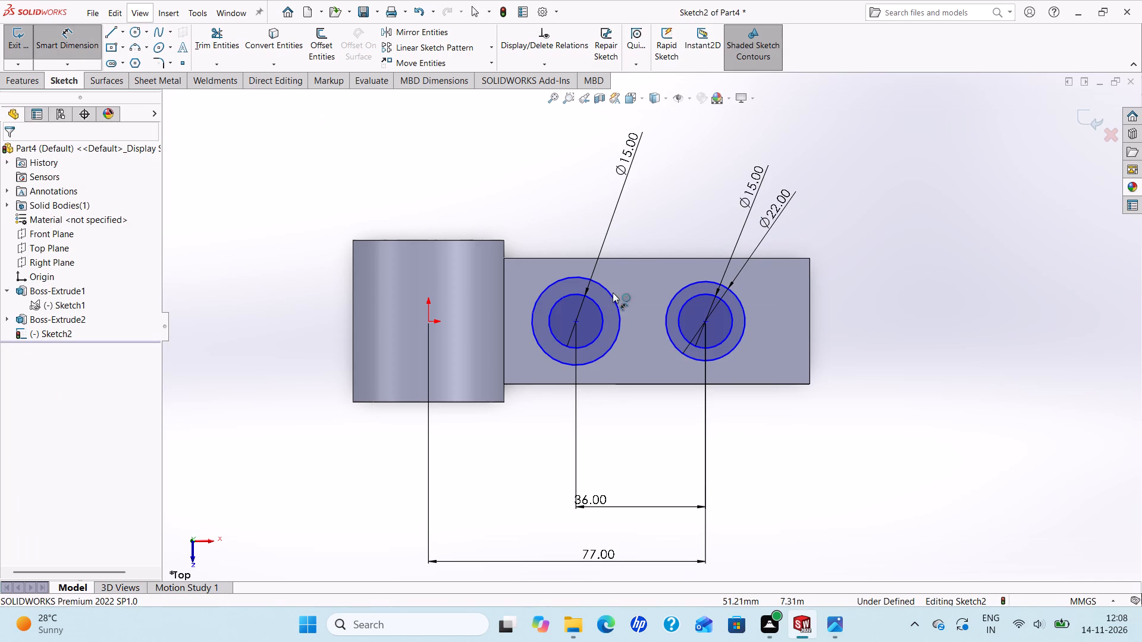
{"action": "left_click", "coordinate": [604, 291]}
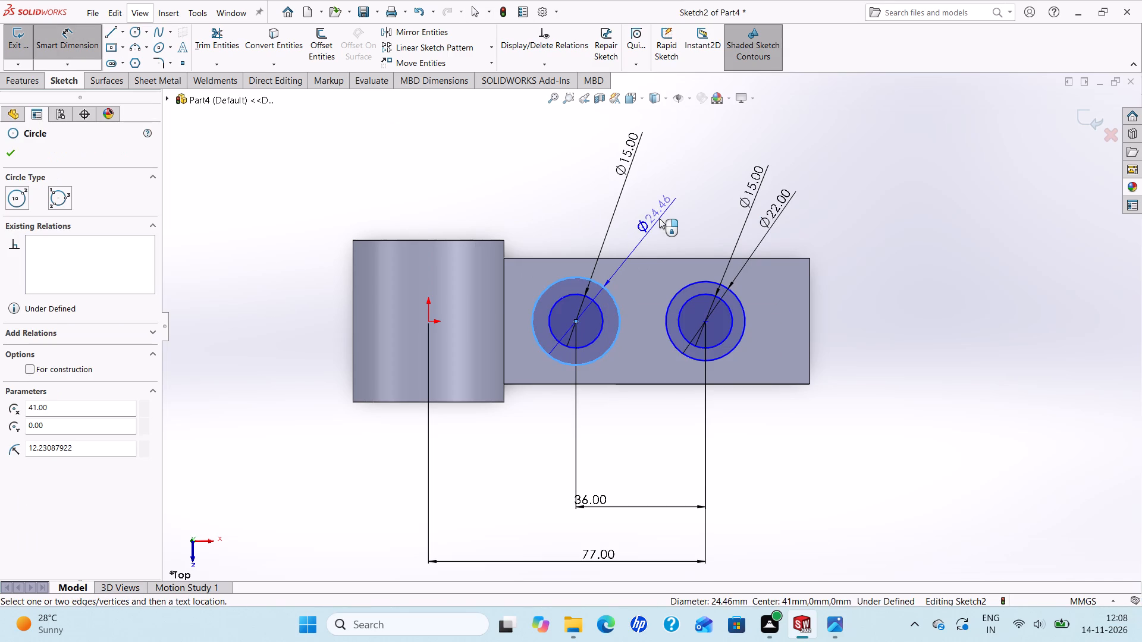
{"action": "left_click", "coordinate": [672, 202]}
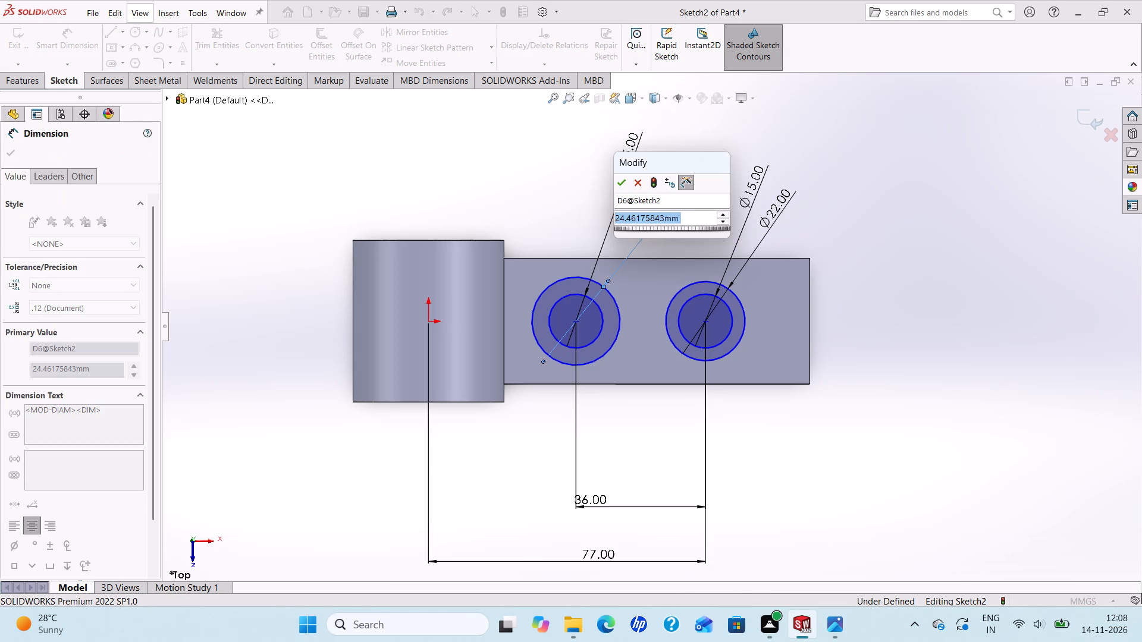
{"action": "type", "text": "22"}
{"action": "key", "text": "Return"}
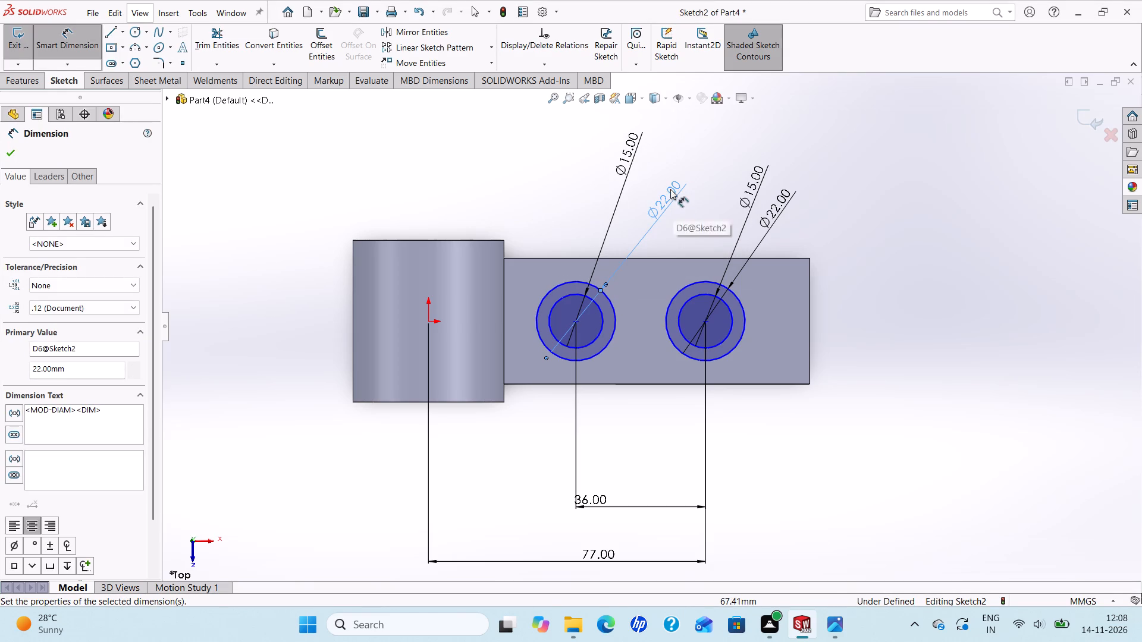
{"action": "left_click", "coordinate": [13, 145]}
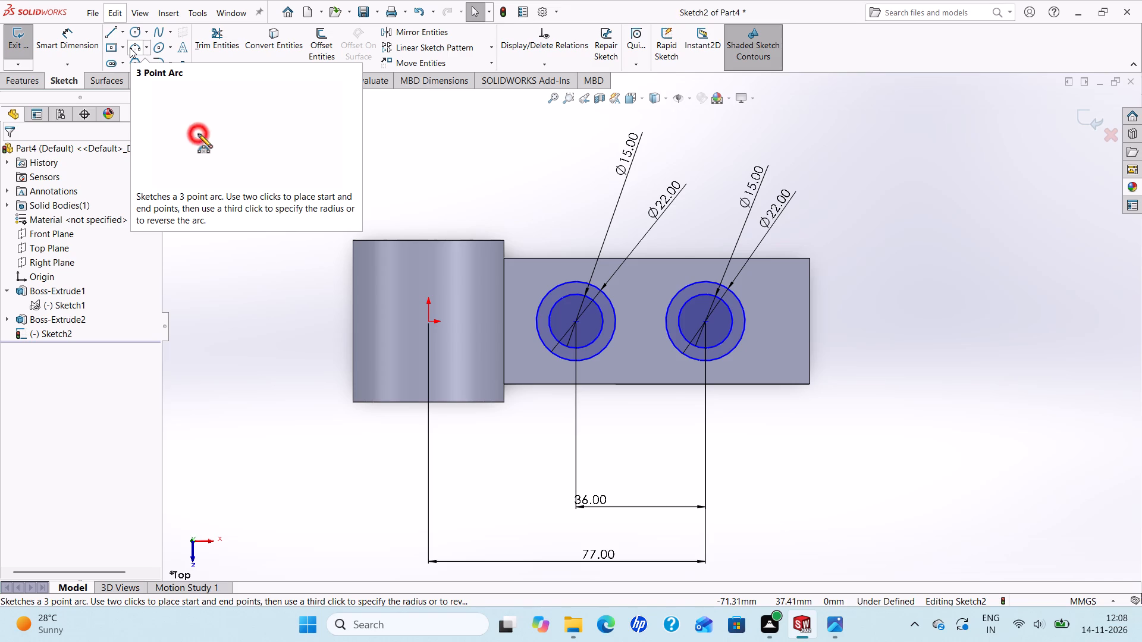
Sketch a 180° centerpoint arc of 17.5 mm radius about the farther hole's centre, spanning between the arm's two long edges.
{"action": "left_click", "coordinate": [130, 48]}
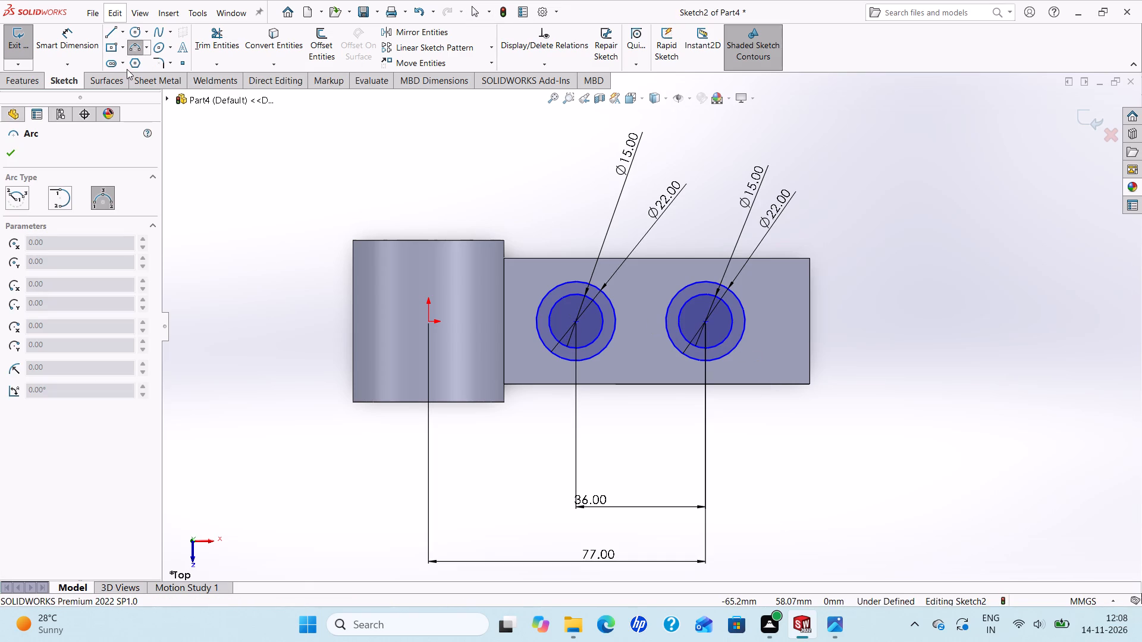
{"action": "left_click", "coordinate": [20, 193]}
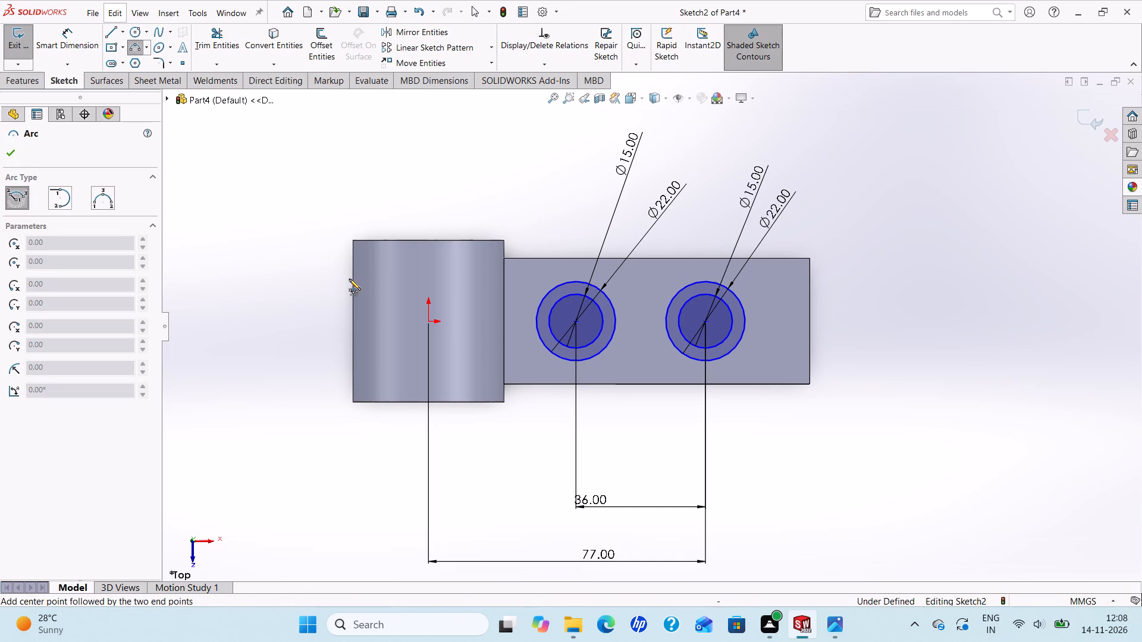
{"action": "left_click", "coordinate": [707, 323]}
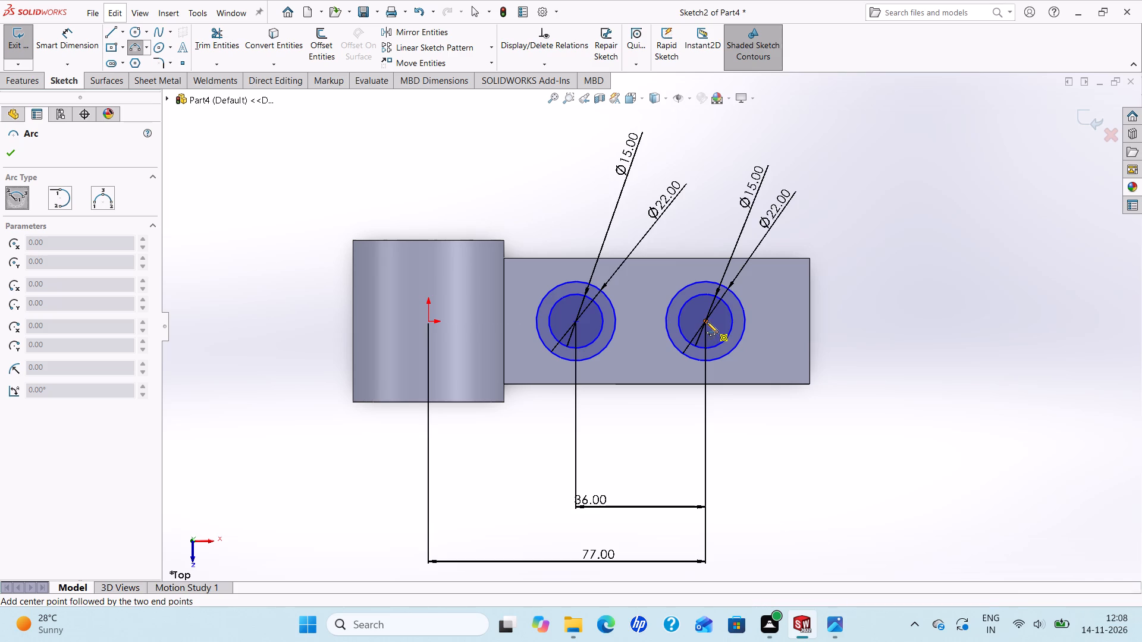
{"action": "left_click", "coordinate": [707, 257]}
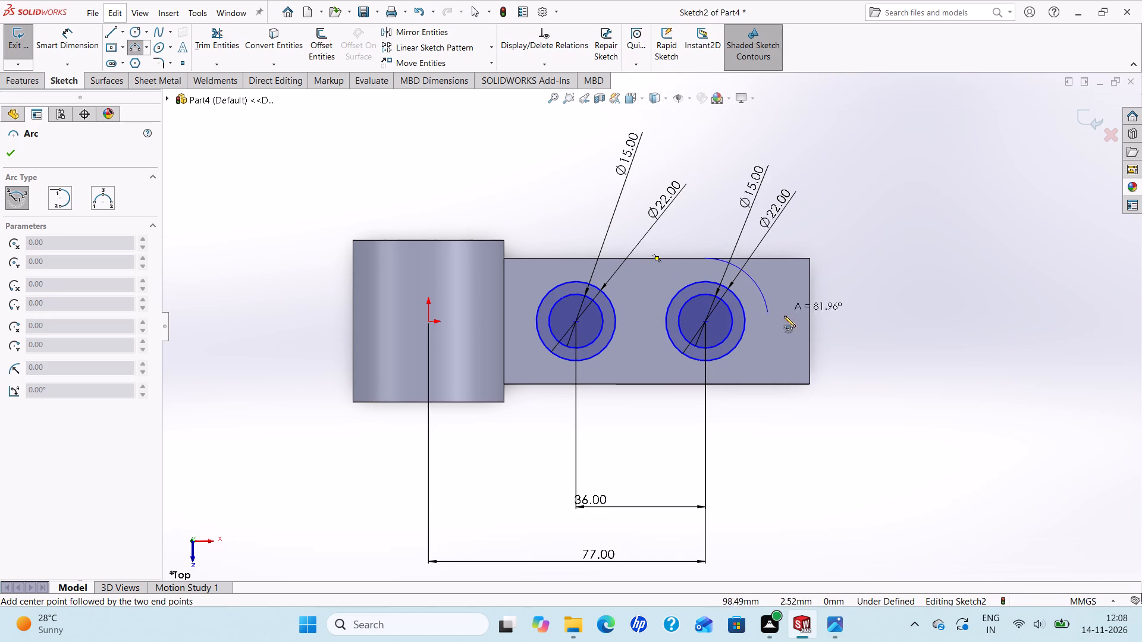
{"action": "left_click", "coordinate": [705, 382]}
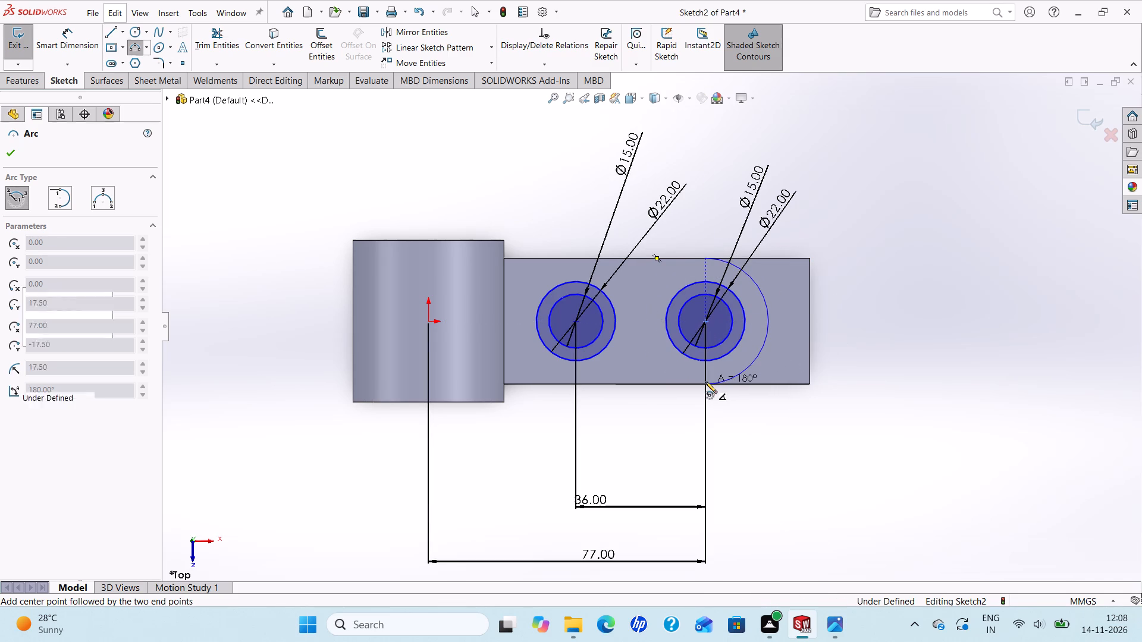
{"action": "right_click", "coordinate": [705, 382]}
{"action": "left_click", "coordinate": [718, 388]}
Check the practice drawing and dimension the arm-end arc's radius at 17.5 mm.
{"action": "scroll", "coordinate": [770, 369], "scroll_direction": "up", "scroll_amount": 1}
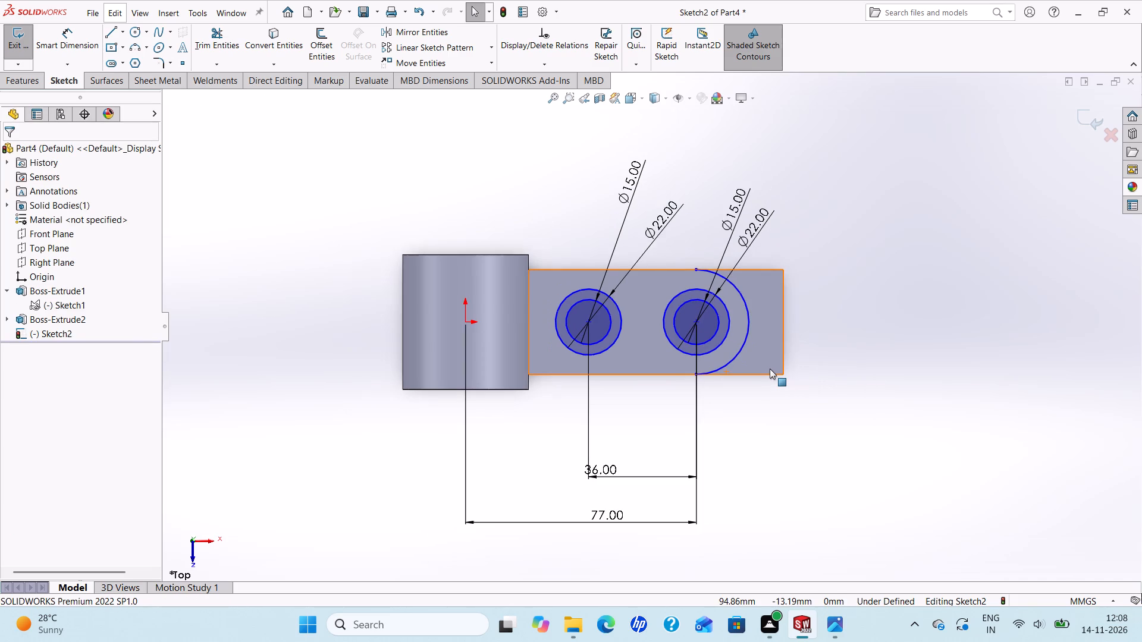
{"action": "scroll", "coordinate": [770, 369], "scroll_direction": "down", "scroll_amount": 1}
{"action": "scroll", "coordinate": [770, 368], "scroll_direction": "up", "scroll_amount": 1}
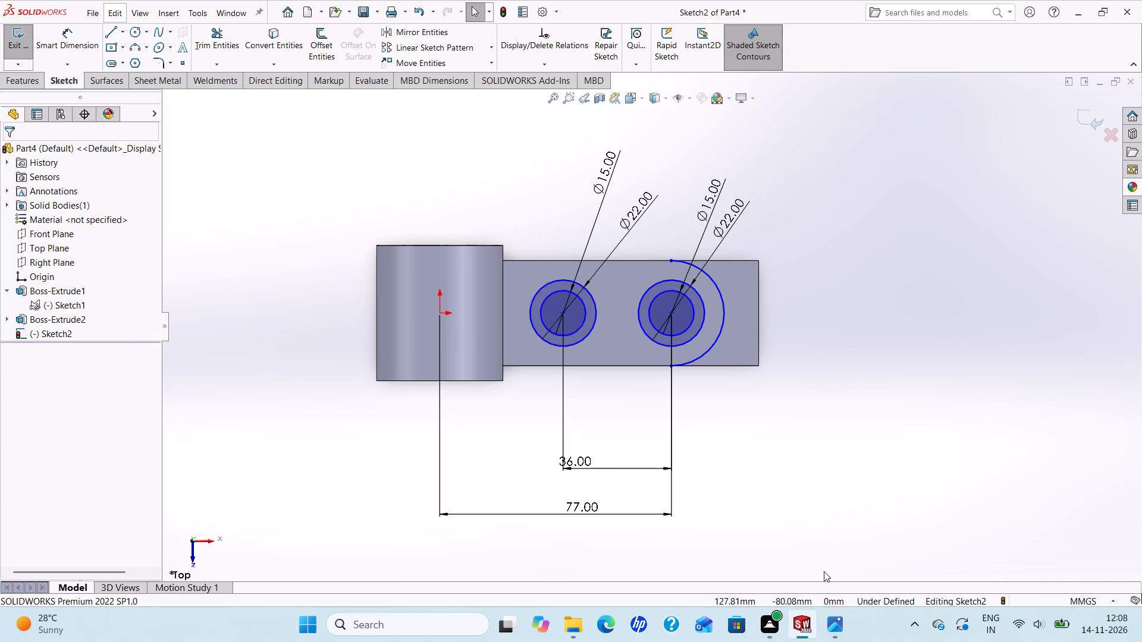
{"action": "left_click", "coordinate": [827, 630]}
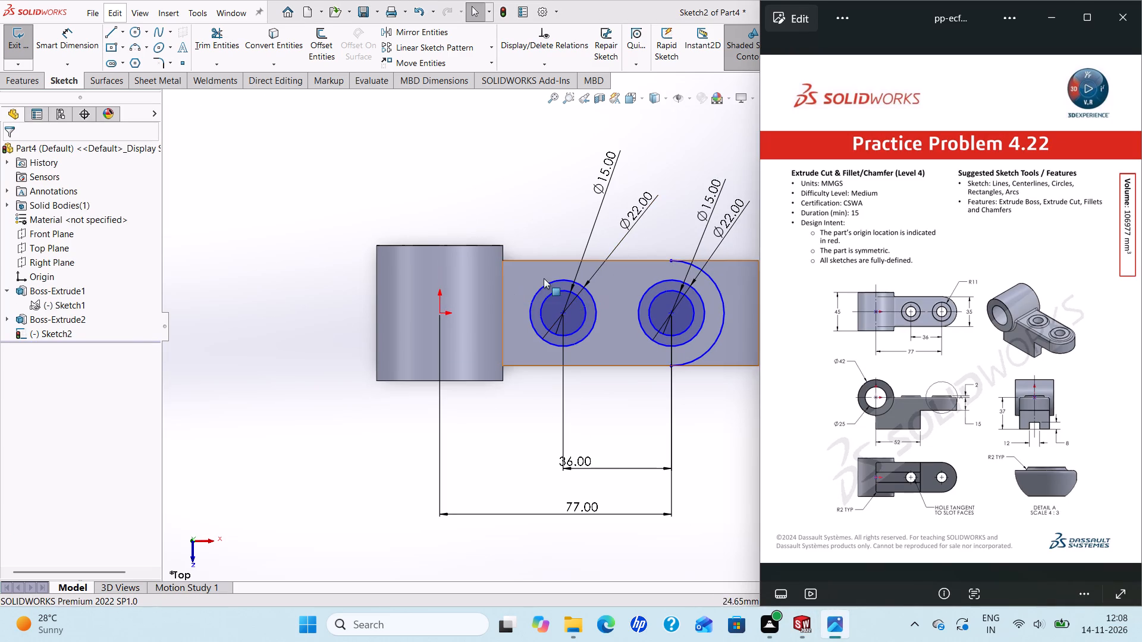
{"action": "left_click", "coordinate": [76, 42]}
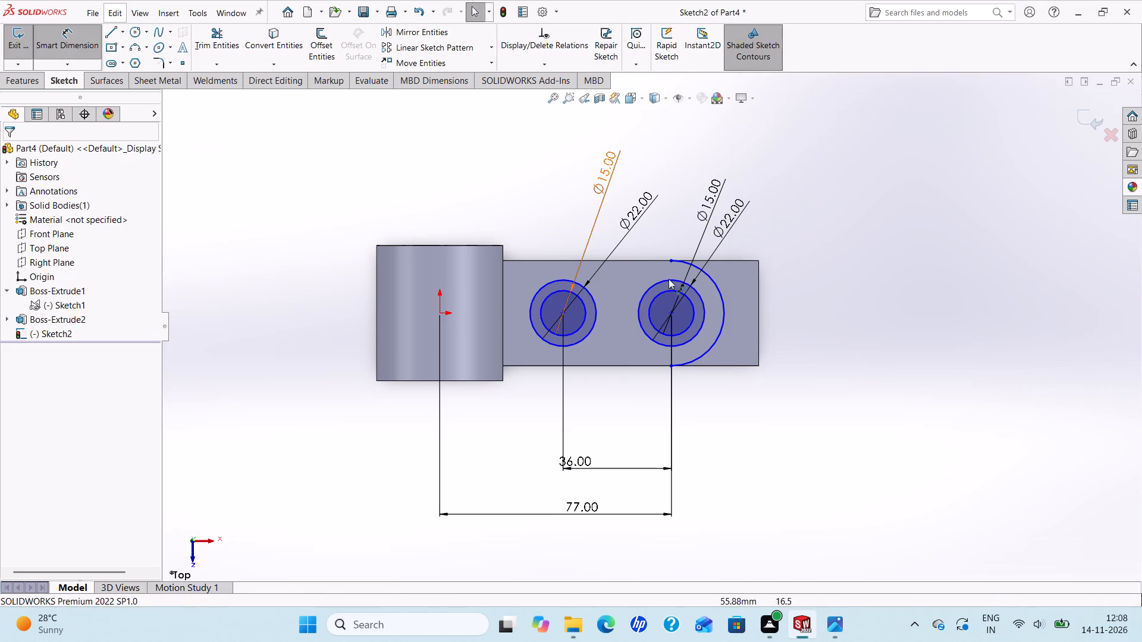
{"action": "left_click", "coordinate": [720, 292]}
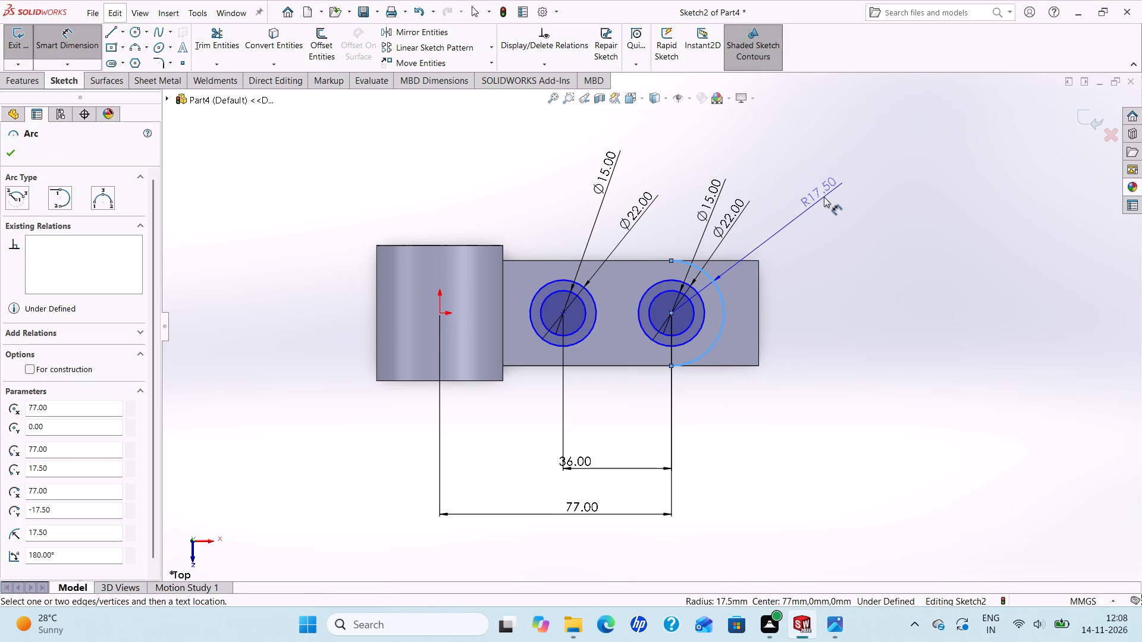
{"action": "left_click", "coordinate": [824, 197]}
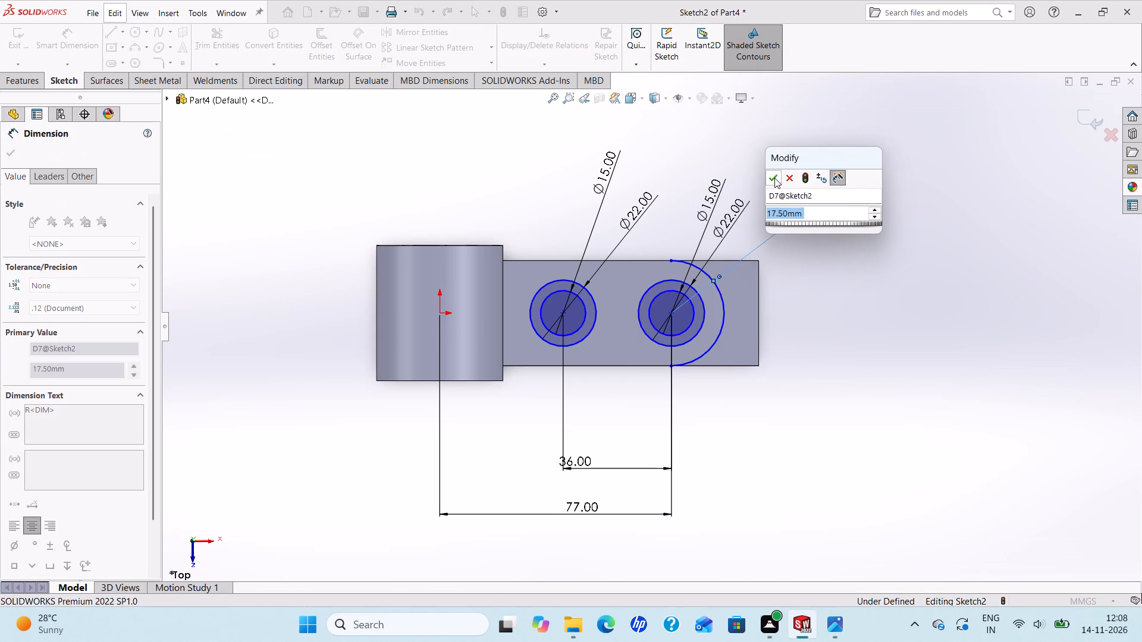
{"action": "left_click", "coordinate": [774, 178]}
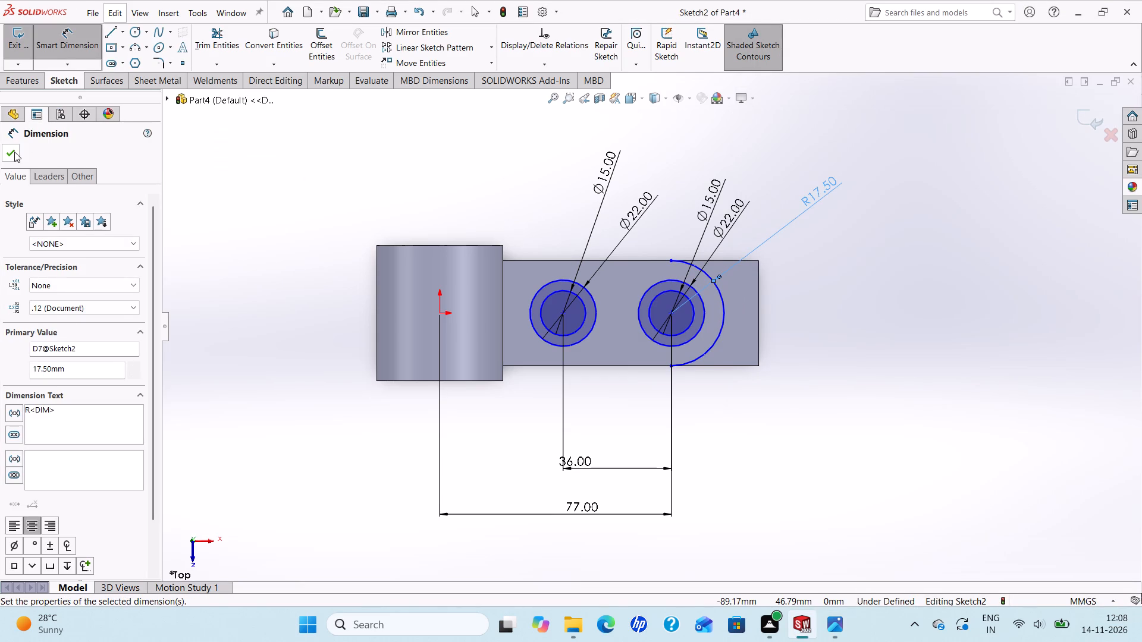
{"action": "left_click", "coordinate": [14, 152]}
Sketch three connected lines along the arm's outer edges, joining the arc's two ends around the arm's far corners.
{"action": "left_click", "coordinate": [111, 31]}
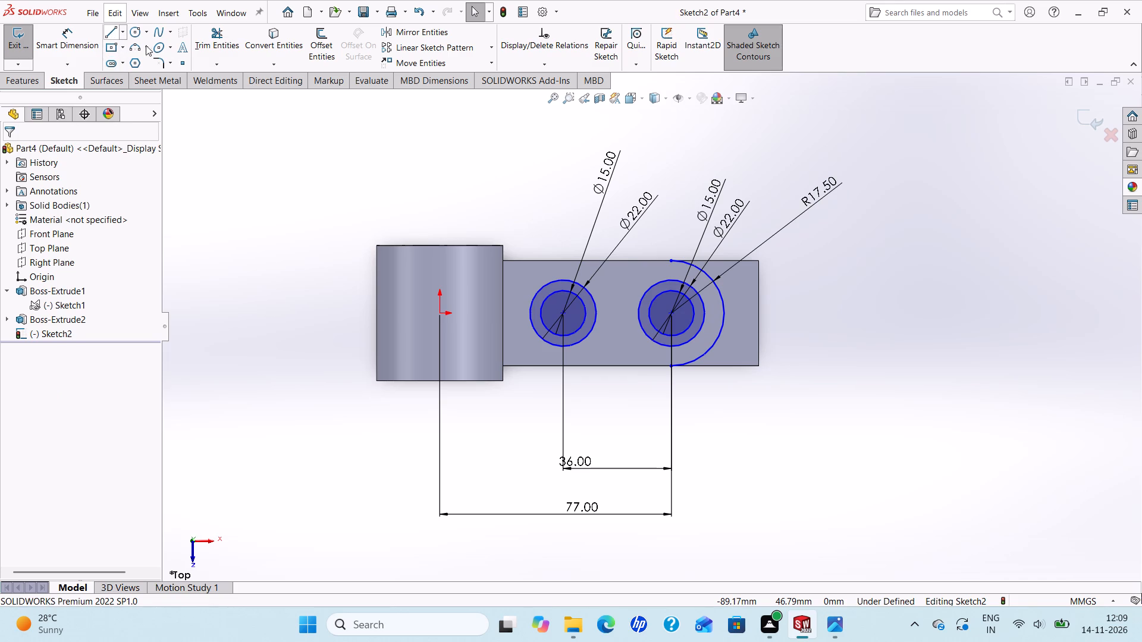
{"action": "left_click", "coordinate": [672, 261]}
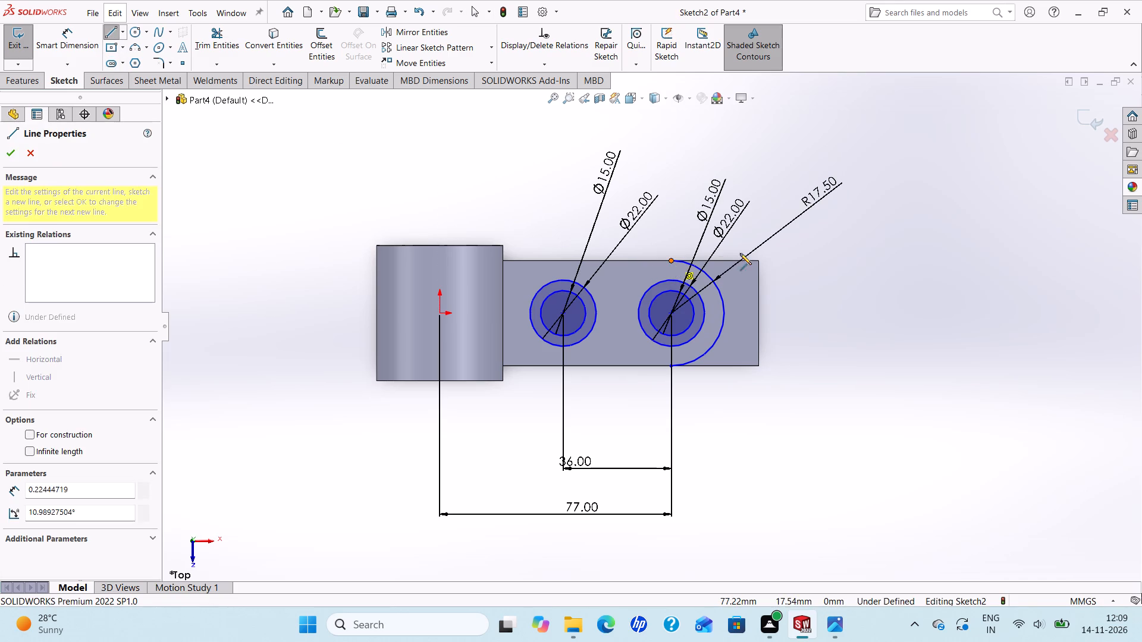
{"action": "left_click", "coordinate": [761, 259]}
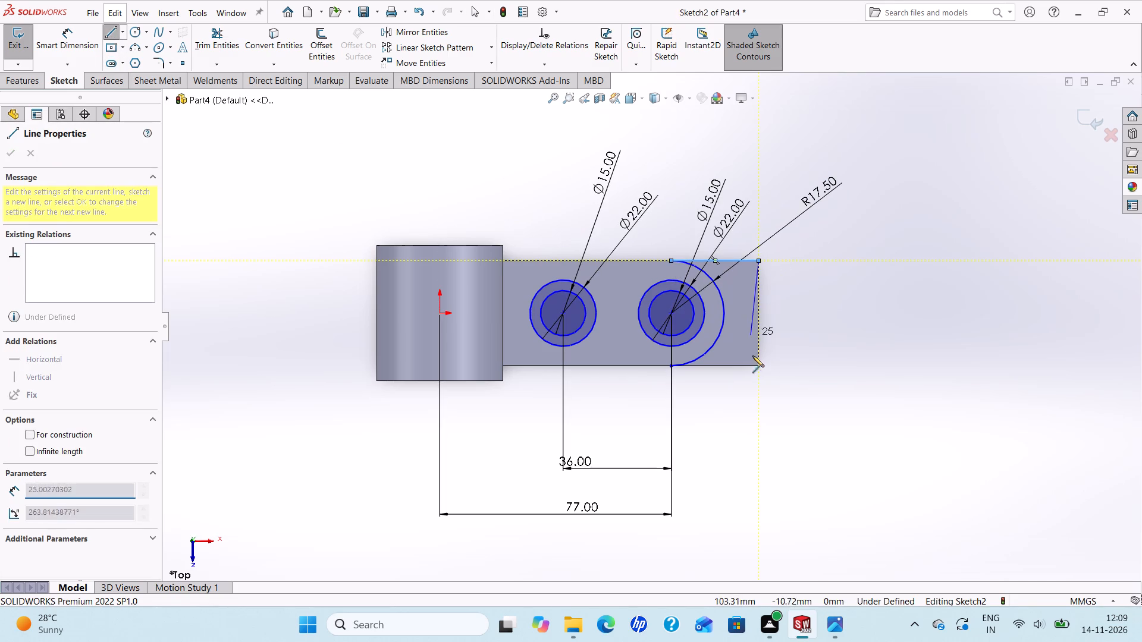
{"action": "left_click", "coordinate": [760, 369]}
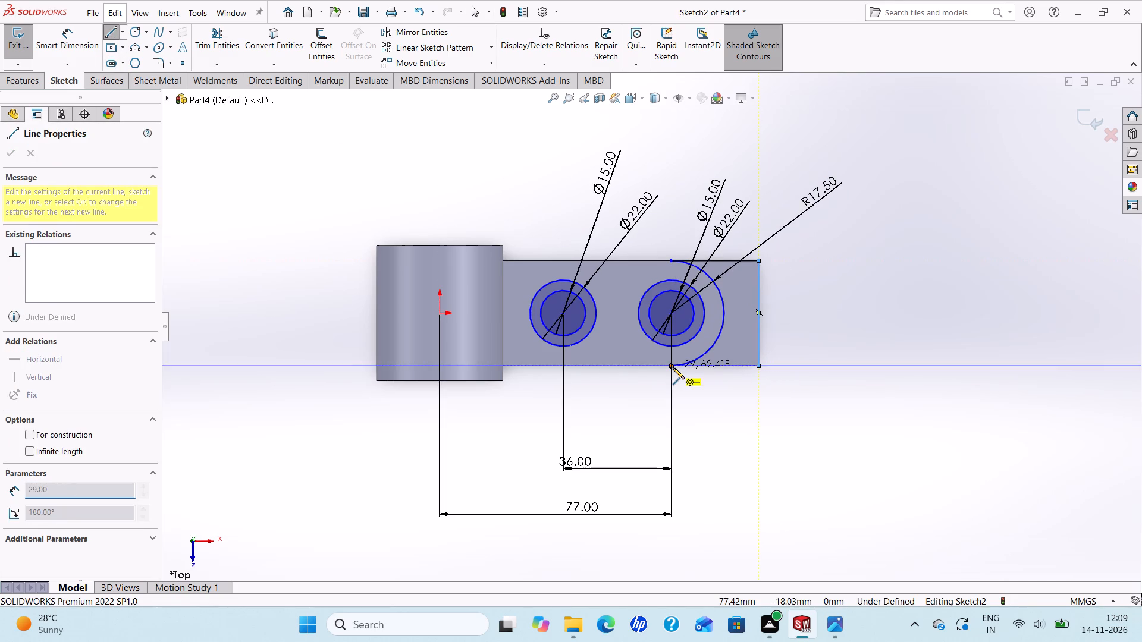
{"action": "left_click", "coordinate": [673, 367]}
{"action": "right_click", "coordinate": [673, 367]}
{"action": "left_click", "coordinate": [696, 382]}
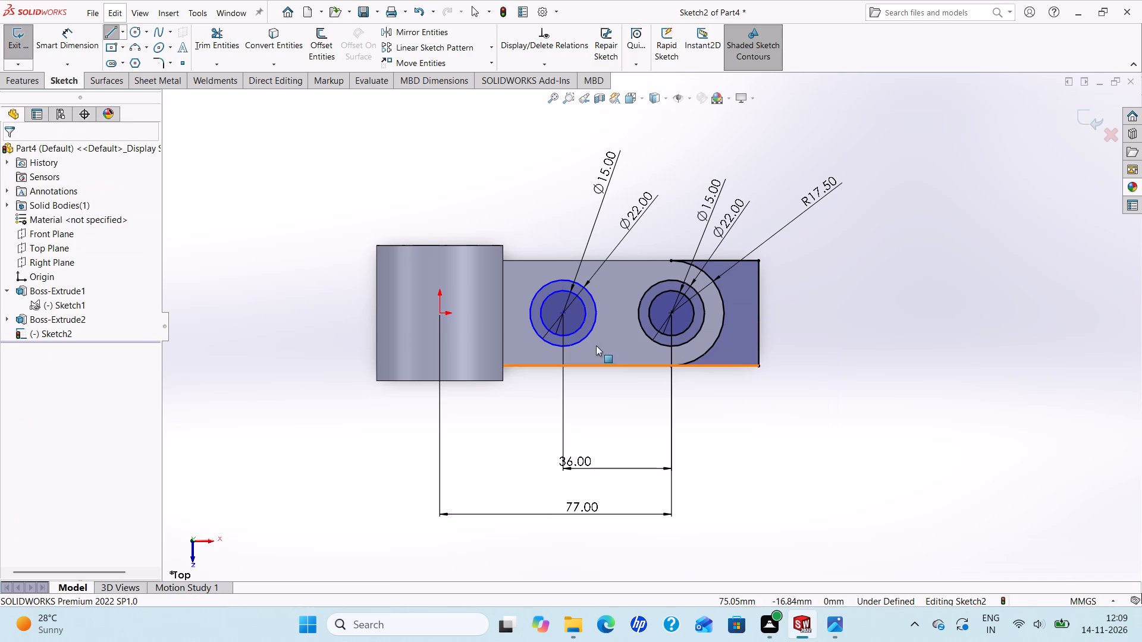
Set up a blind Extruded Cut with the region outside the end arc and both 15 mm hole circles as selected contours.
{"action": "left_click", "coordinate": [17, 78]}
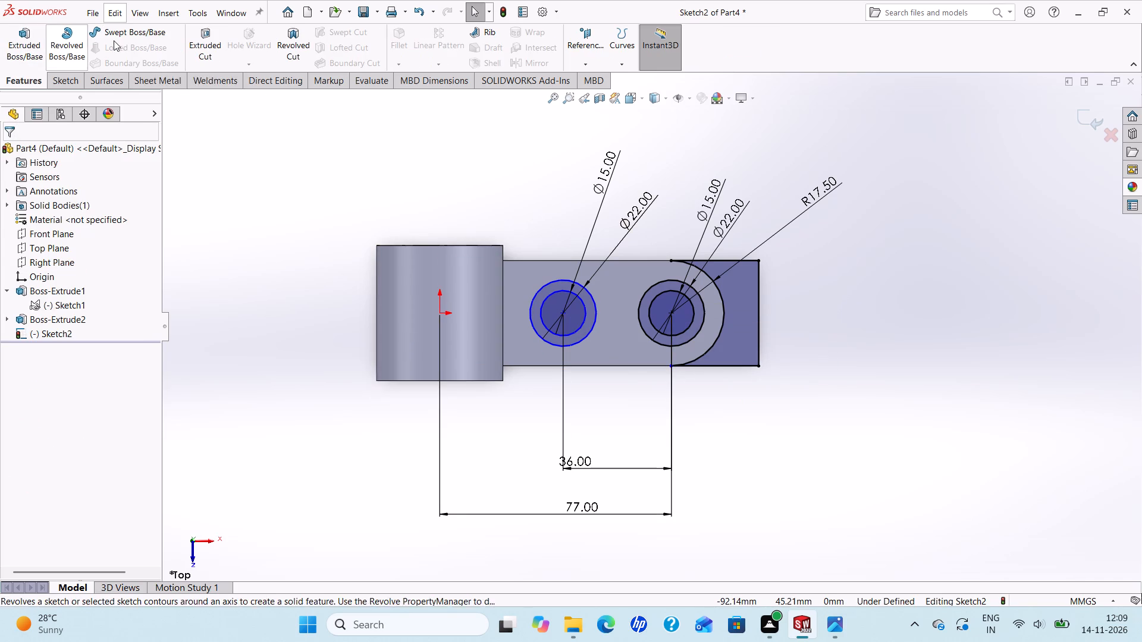
{"action": "left_click", "coordinate": [212, 39]}
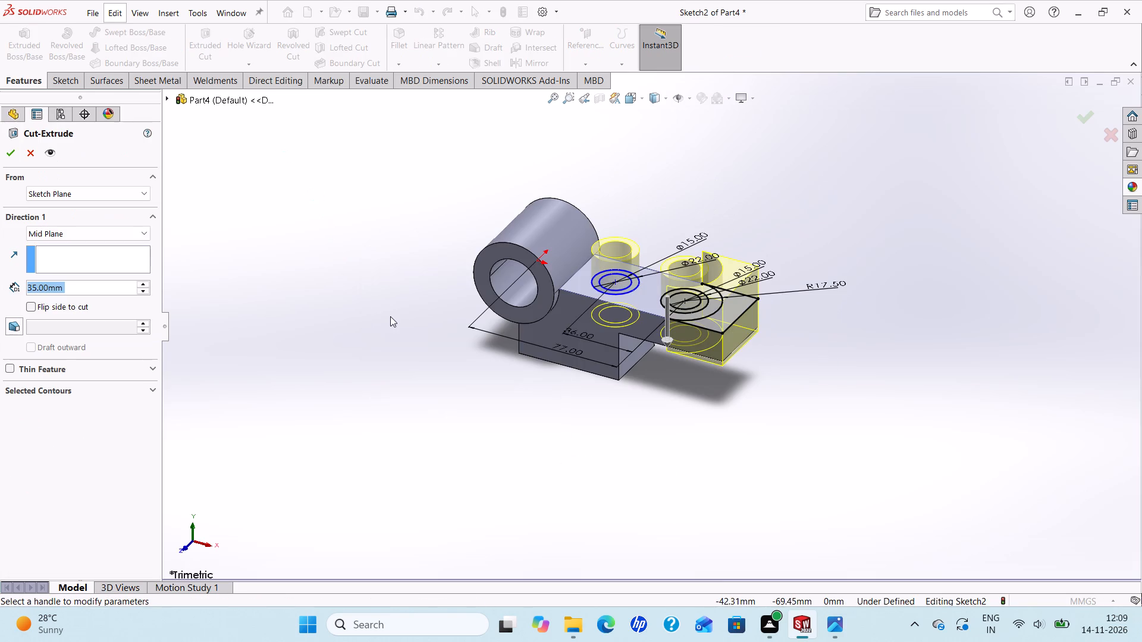
{"action": "scroll", "coordinate": [443, 324], "scroll_direction": "up", "scroll_amount": 1}
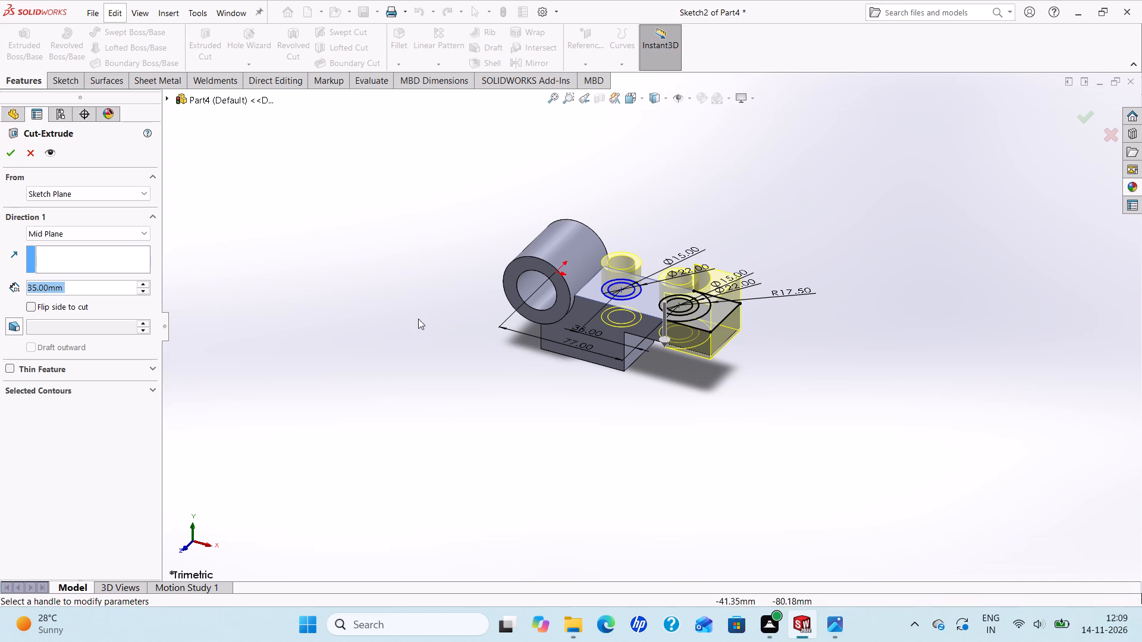
{"action": "left_click", "coordinate": [136, 234]}
{"action": "left_click", "coordinate": [87, 246]}
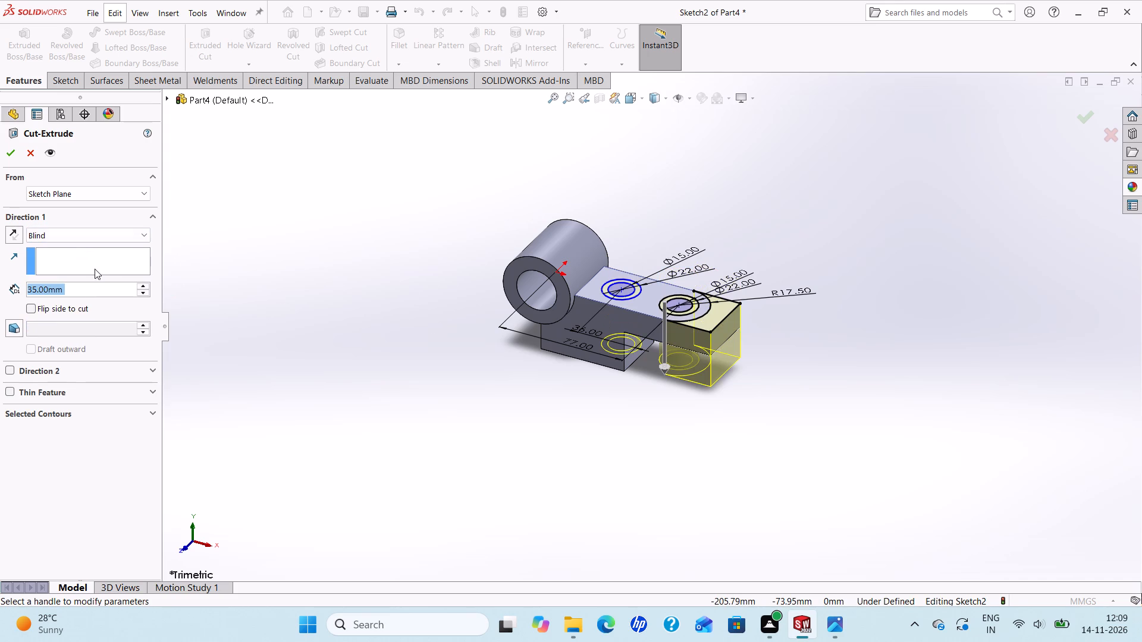
{"action": "left_click", "coordinate": [153, 416]}
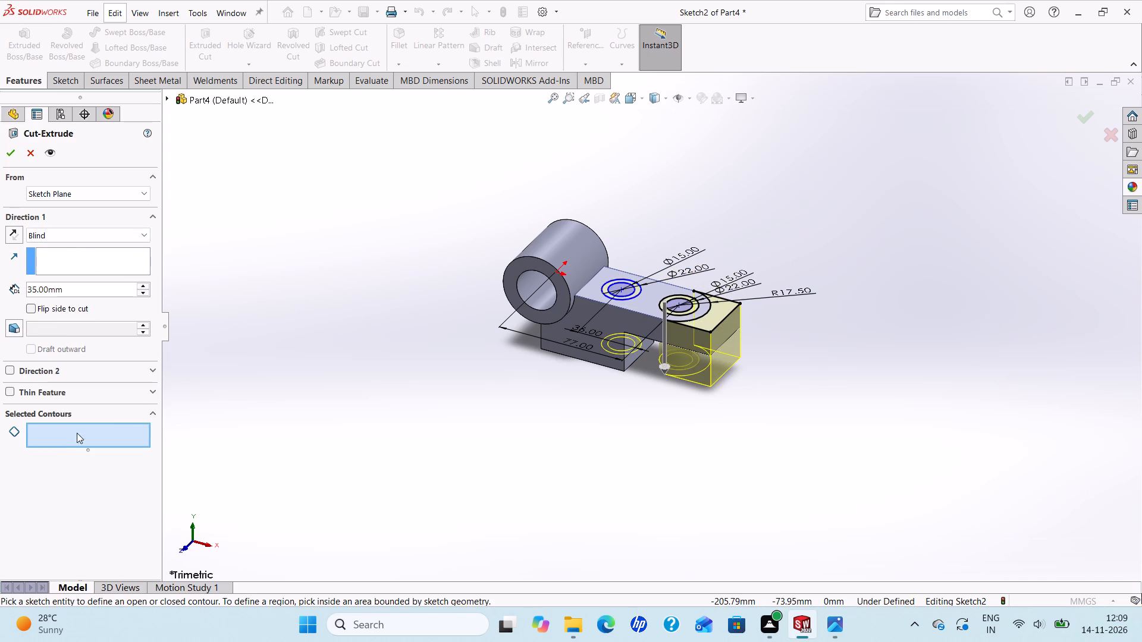
{"action": "left_click", "coordinate": [58, 438]}
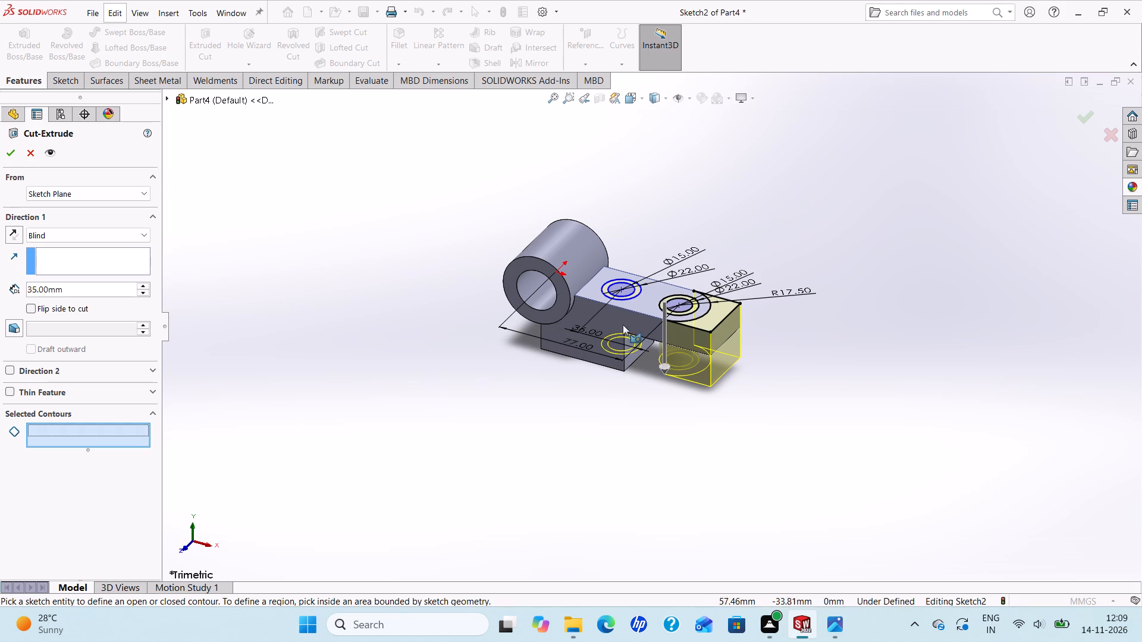
{"action": "left_click", "coordinate": [704, 323]}
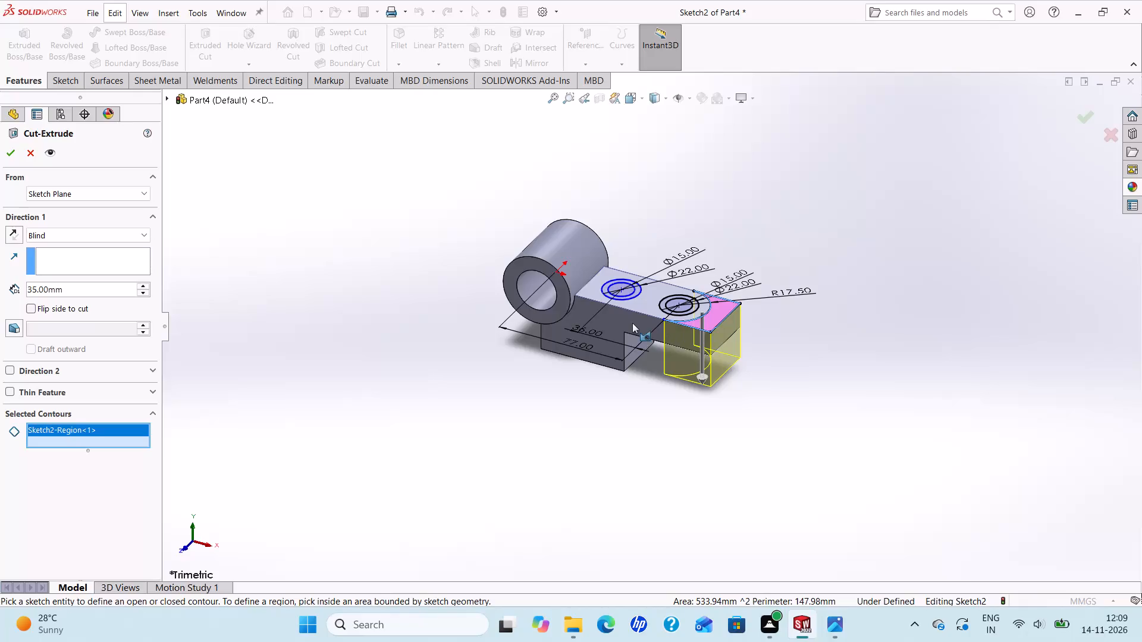
{"action": "scroll", "coordinate": [595, 297], "scroll_direction": "down", "scroll_amount": 3}
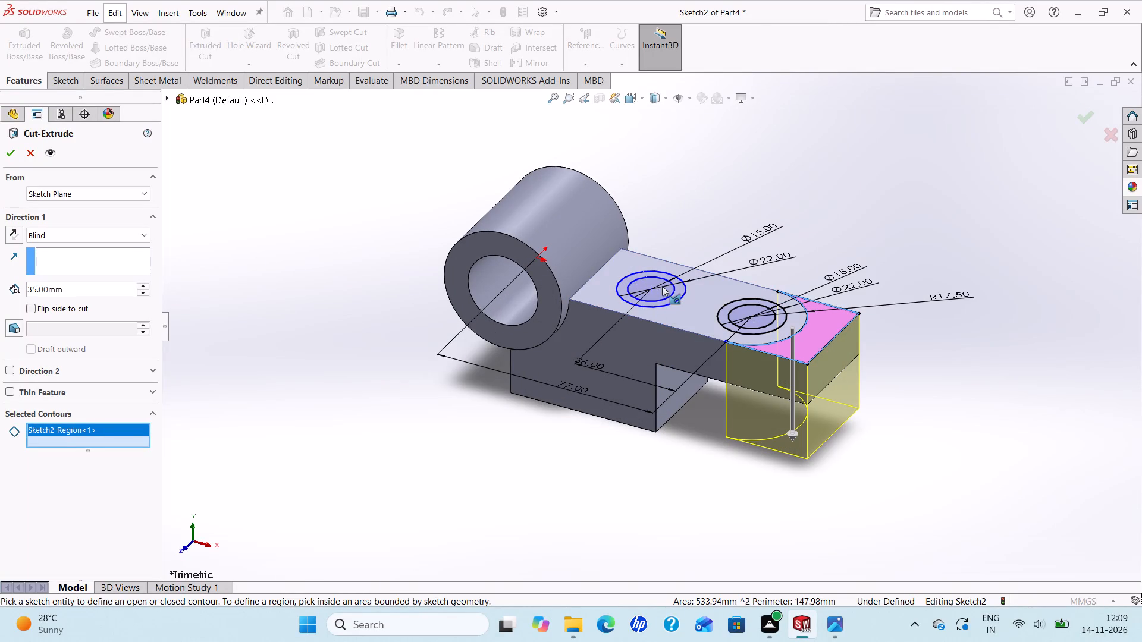
{"action": "middle_click_drag", "start_coordinate": [635, 292], "coordinate": [647, 336]}
{"action": "scroll", "coordinate": [683, 288], "scroll_direction": "down", "scroll_amount": 3}
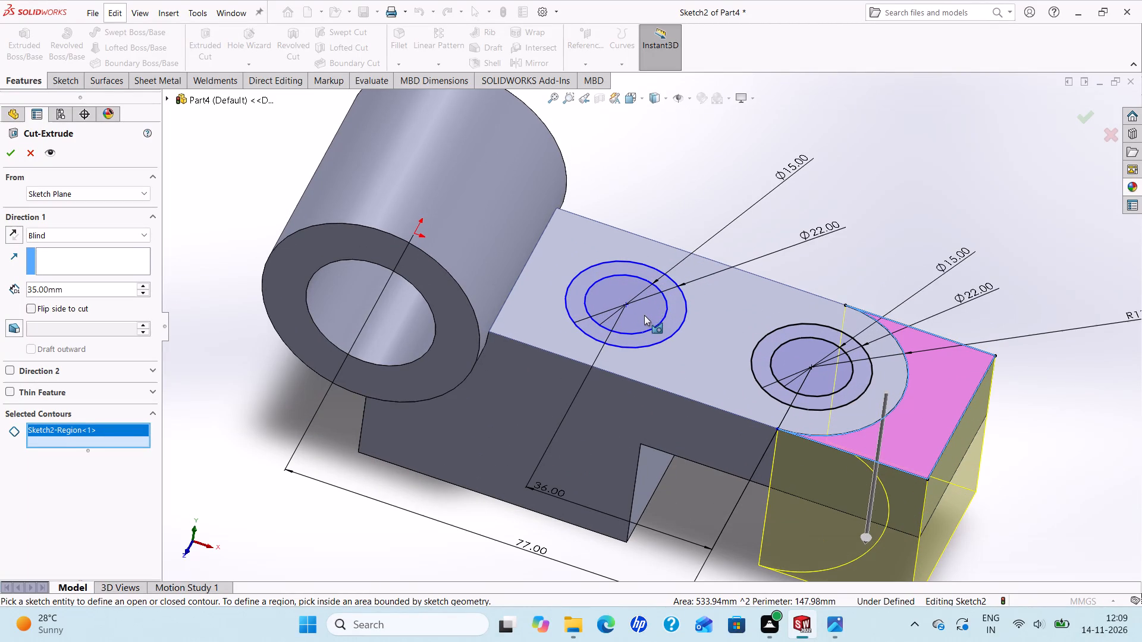
{"action": "left_click", "coordinate": [644, 315]}
{"action": "left_click", "coordinate": [827, 377]}
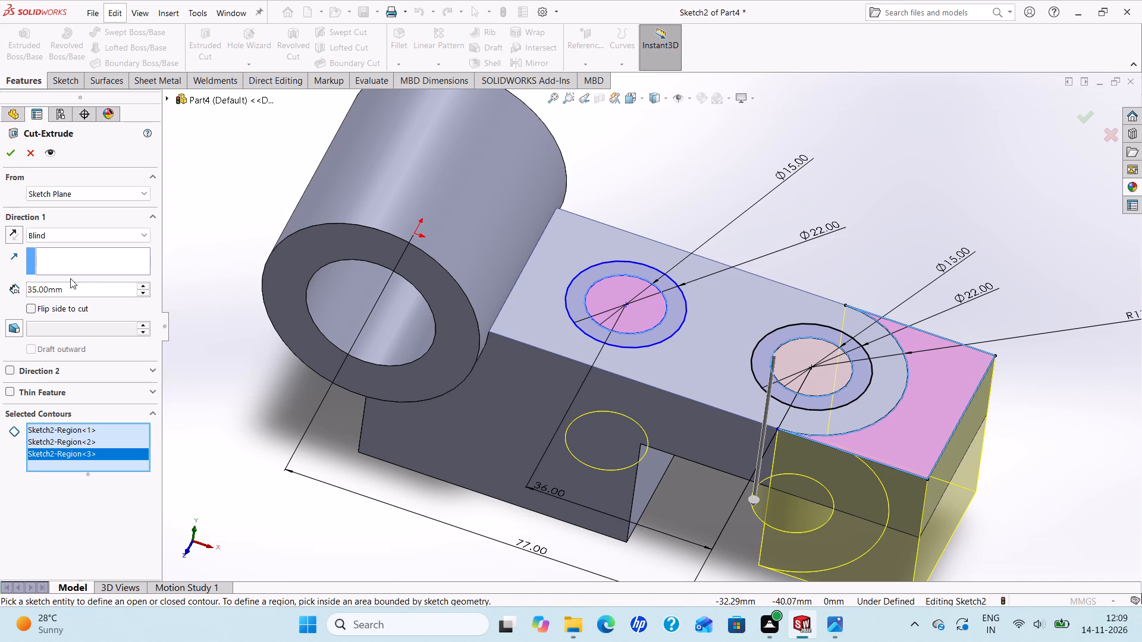
Set the blind cut depth to 25 mm and complete the Extruded Cut for the rounded arm end and both holes.
{"action": "left_click_drag", "start_coordinate": [73, 288], "coordinate": [0, 290]}
{"action": "type", "text": "30"}
{"action": "key", "text": "Return"}
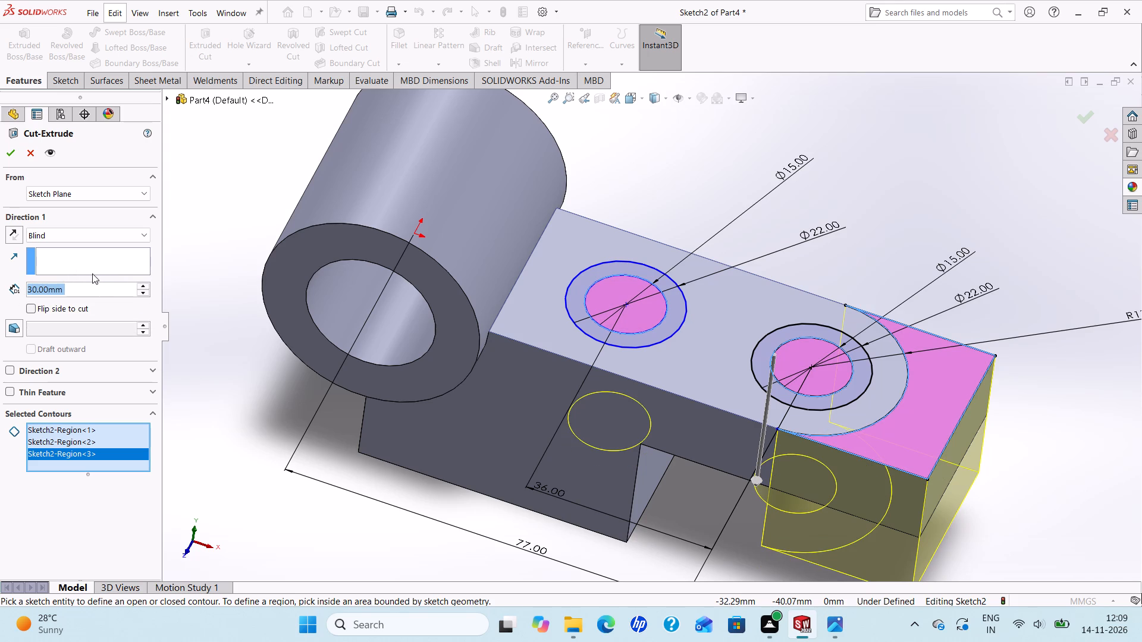
{"action": "type", "text": "25"}
{"action": "key", "text": "Return"}
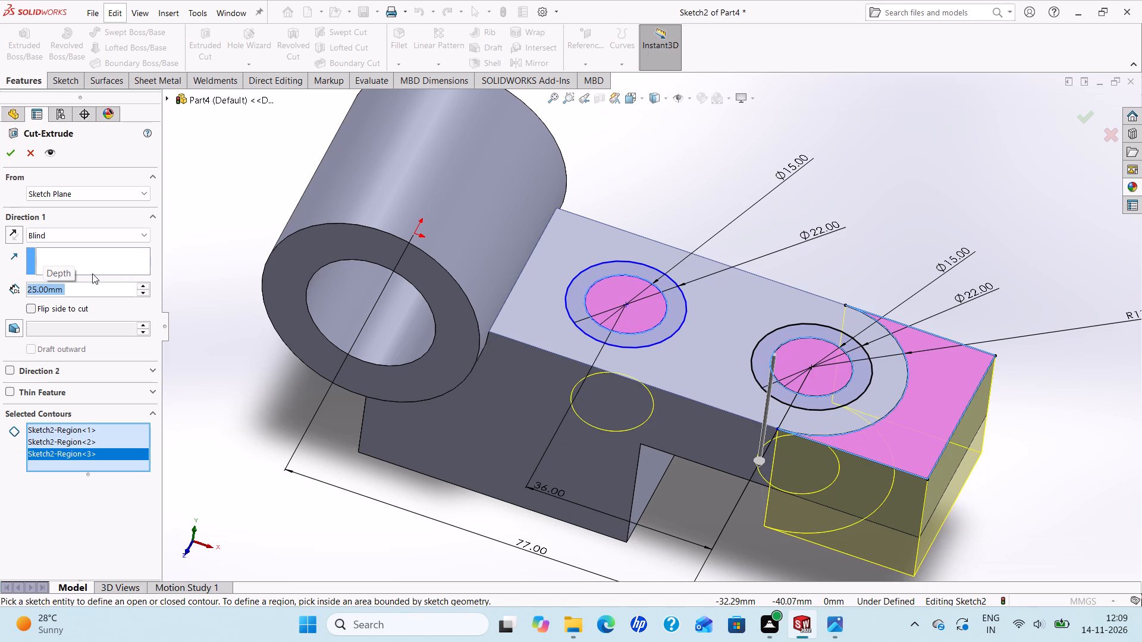
{"action": "left_click", "coordinate": [14, 159]}
{"action": "middle_click_drag", "start_coordinate": [265, 366], "coordinate": [298, 339]}
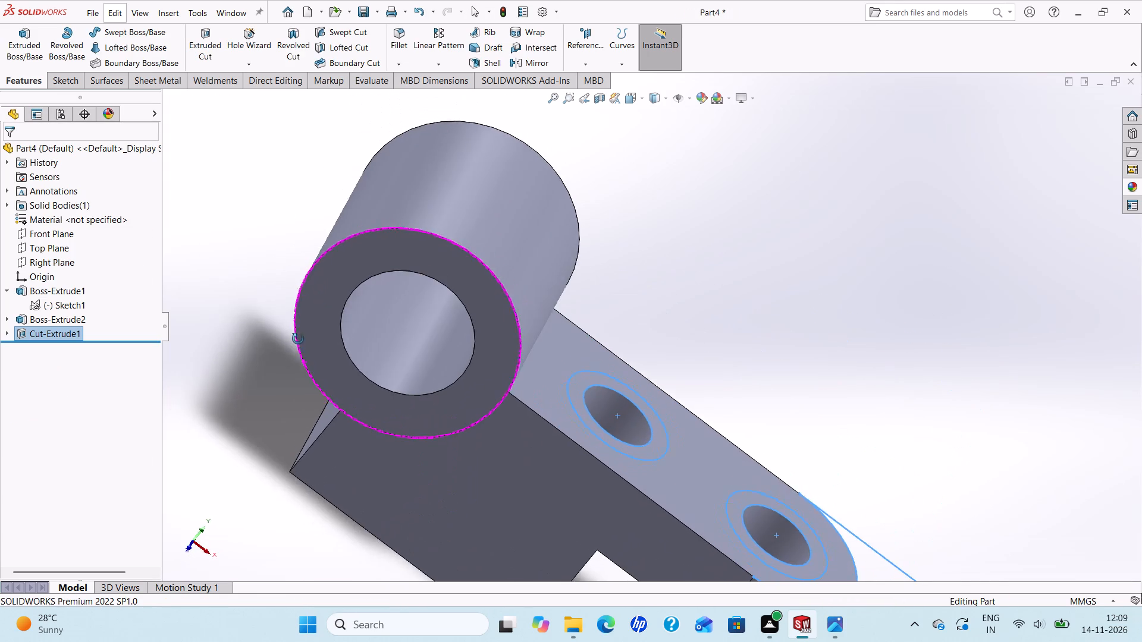
{"action": "middle_click_drag", "start_coordinate": [298, 339], "coordinate": [297, 341]}
{"action": "scroll", "coordinate": [297, 342], "scroll_direction": "up", "scroll_amount": 2}
{"action": "scroll", "coordinate": [548, 463], "scroll_direction": "down", "scroll_amount": 2}
{"action": "scroll", "coordinate": [594, 463], "scroll_direction": "up", "scroll_amount": 3}
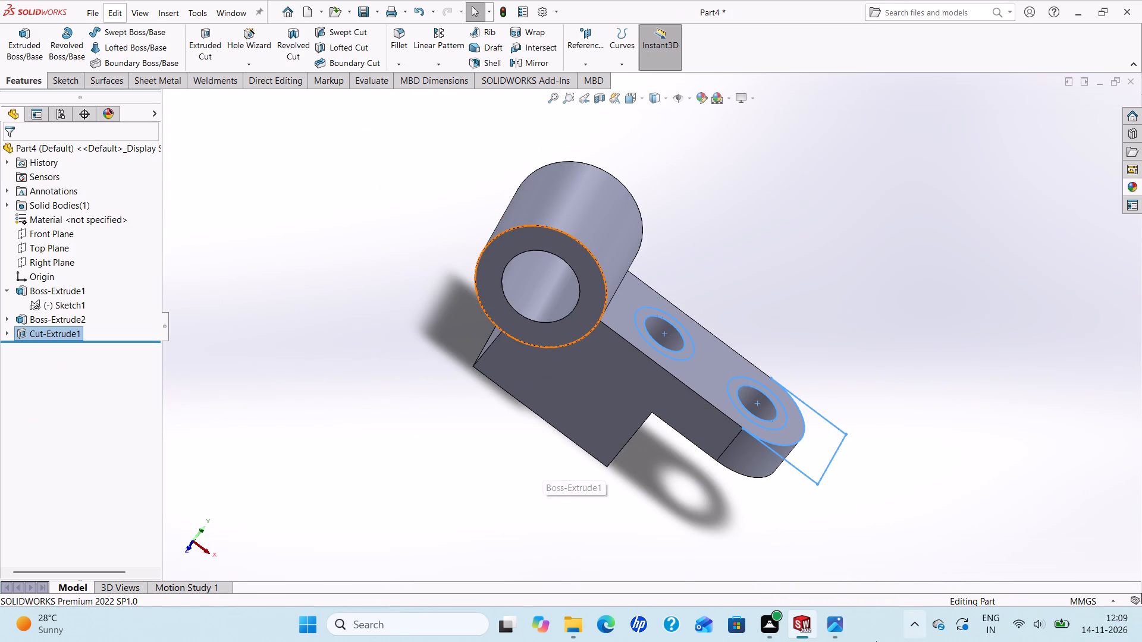
Check the practice drawing, then start an Extruded Boss from the cut's Sketch2 with a blind depth of 2 mm.
{"action": "left_click", "coordinate": [835, 632]}
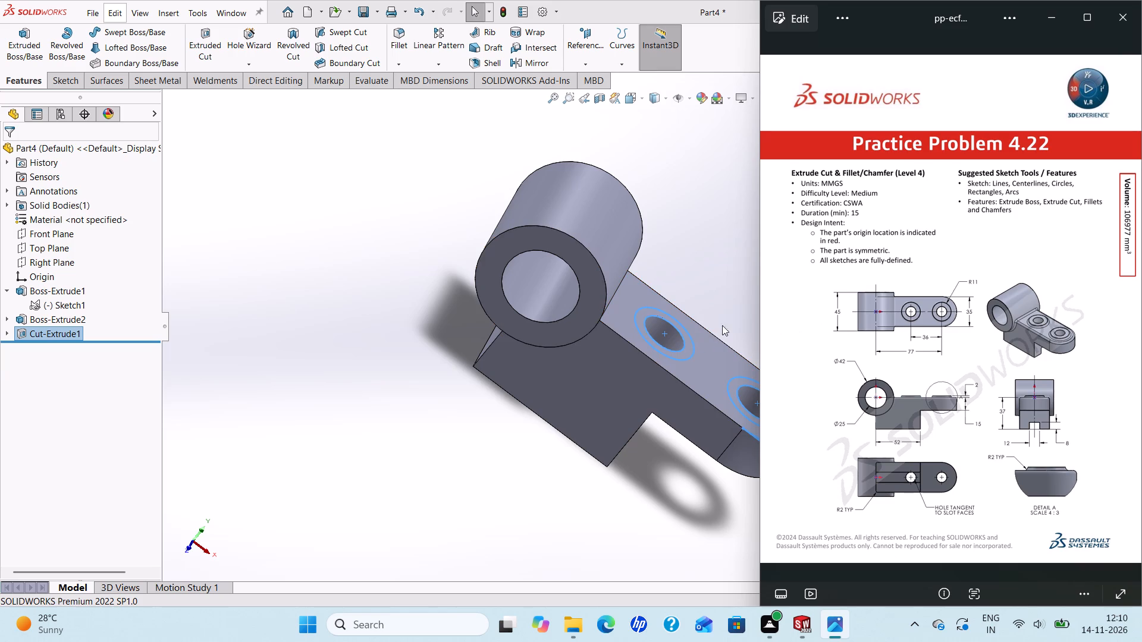
{"action": "scroll", "coordinate": [693, 364], "scroll_direction": "up", "scroll_amount": 2}
{"action": "scroll", "coordinate": [748, 388], "scroll_direction": "down", "scroll_amount": 1}
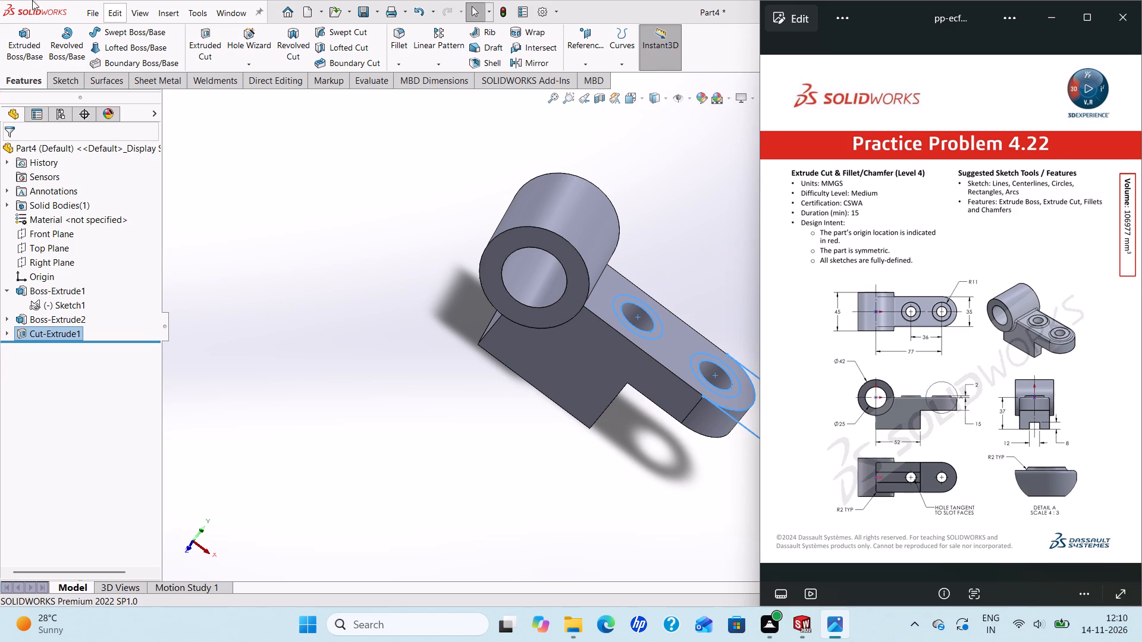
{"action": "left_click", "coordinate": [17, 37]}
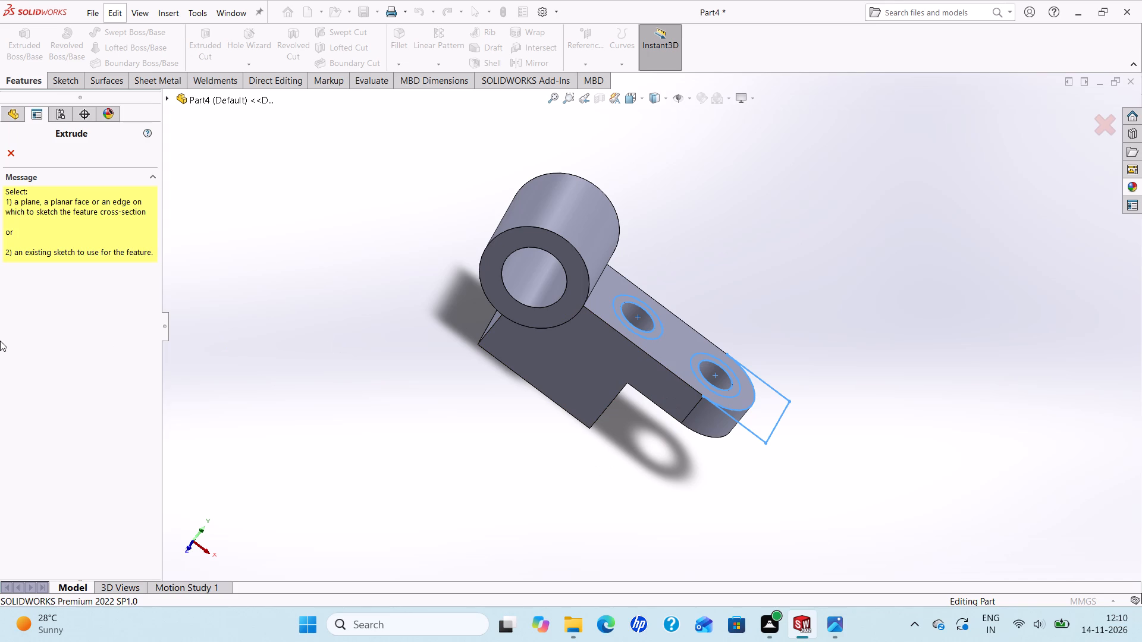
{"action": "key", "text": "Escape"}
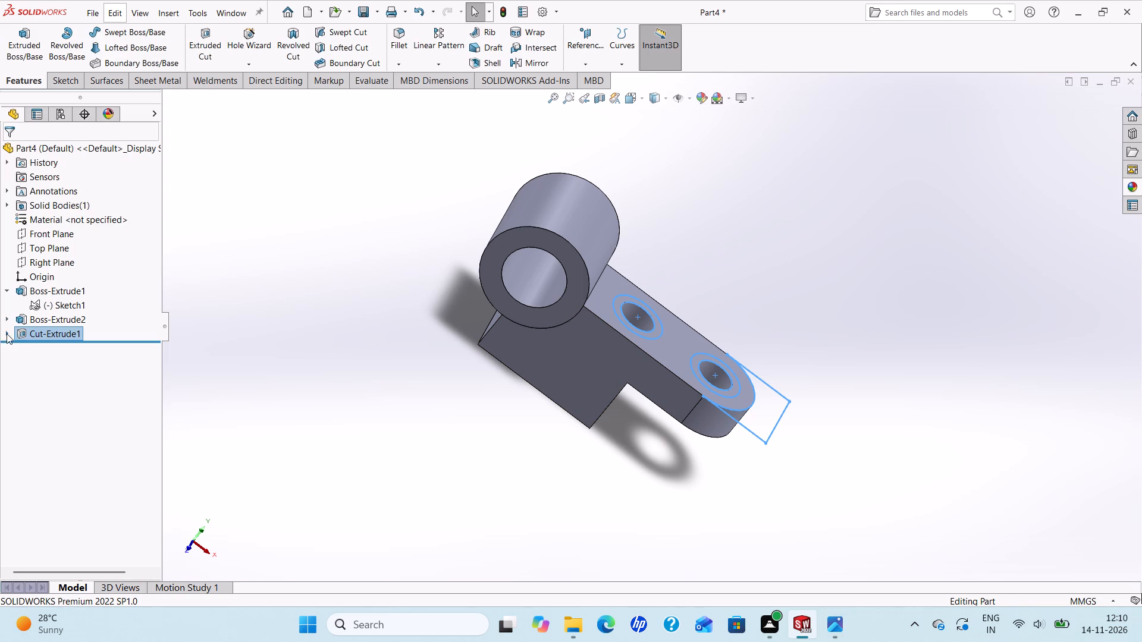
{"action": "left_click", "coordinate": [8, 334]}
{"action": "left_click", "coordinate": [58, 348]}
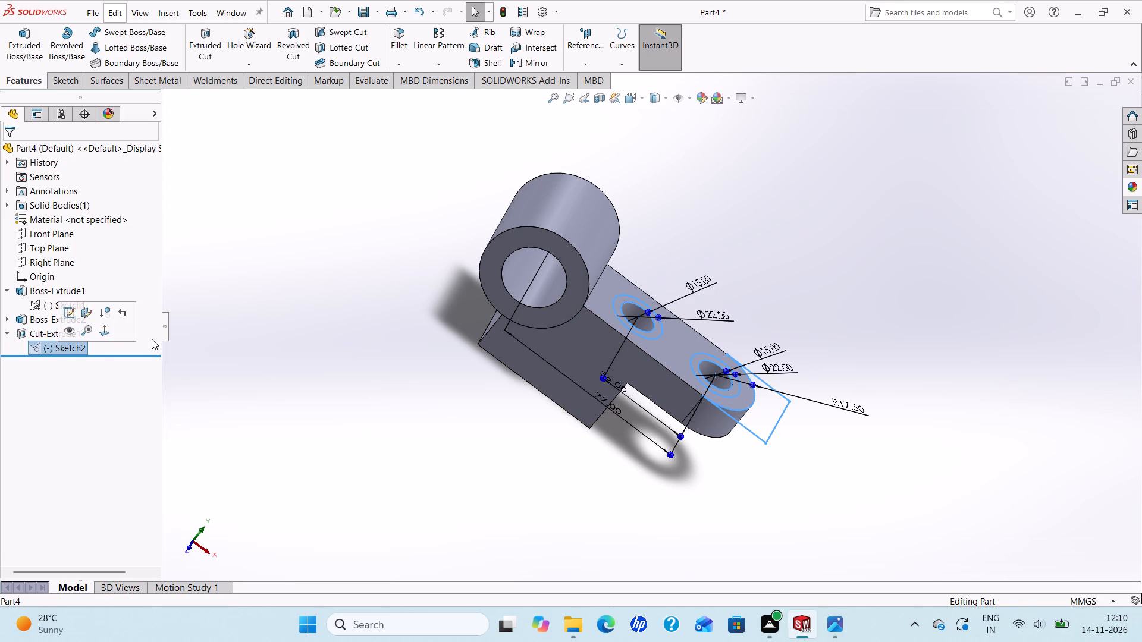
{"action": "left_click", "coordinate": [24, 49]}
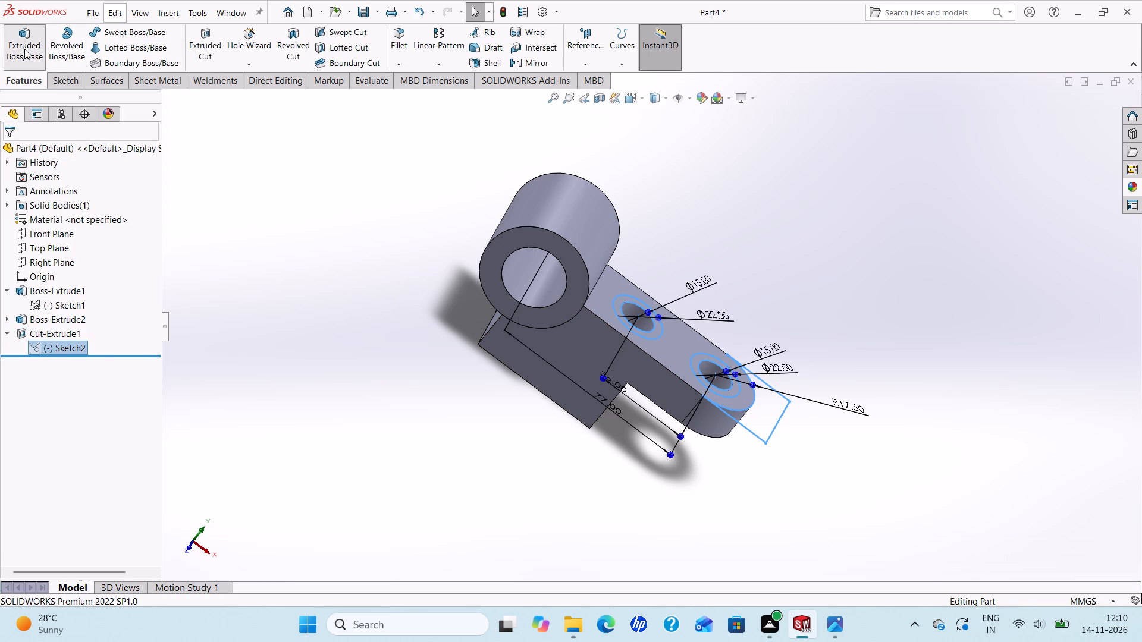
{"action": "scroll", "coordinate": [700, 388], "scroll_direction": "down", "scroll_amount": 2}
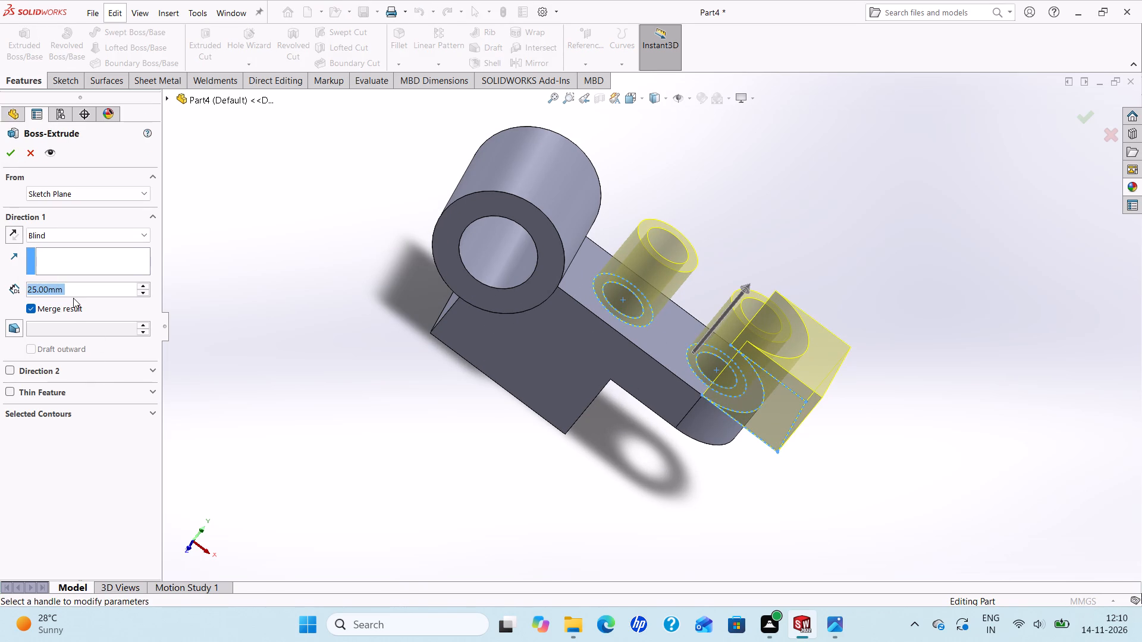
{"action": "key", "text": "2"}
{"action": "key", "text": "Return"}
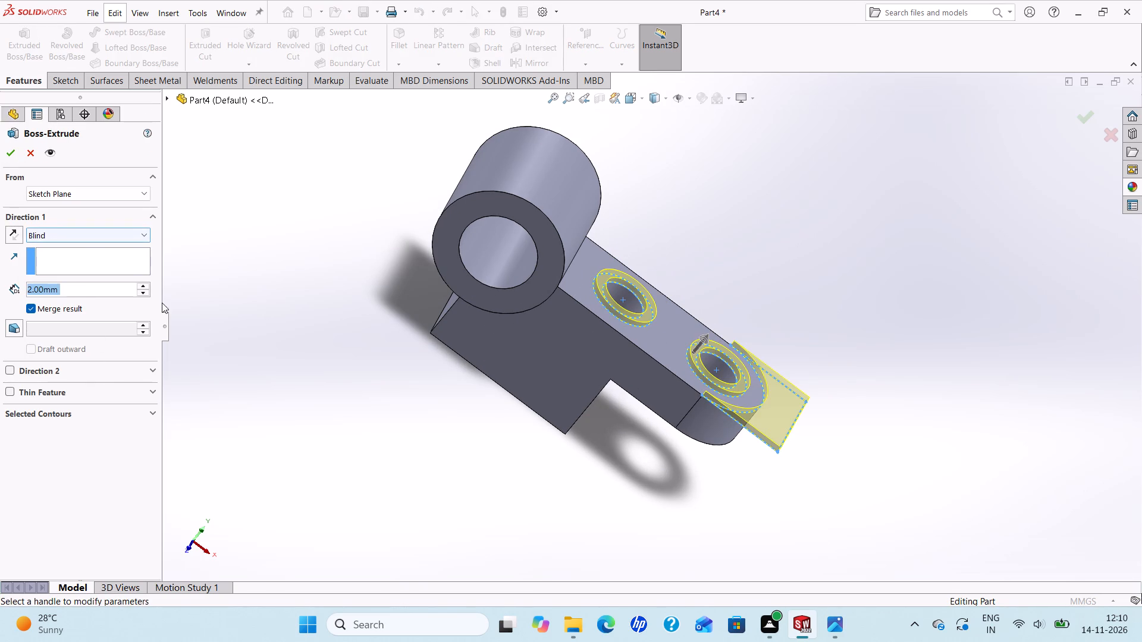
Limit the boss extrusion to the two ring regions between the 15 mm and 22 mm circles and complete it.
{"action": "left_click", "coordinate": [151, 414]}
{"action": "right_click", "coordinate": [44, 431]}
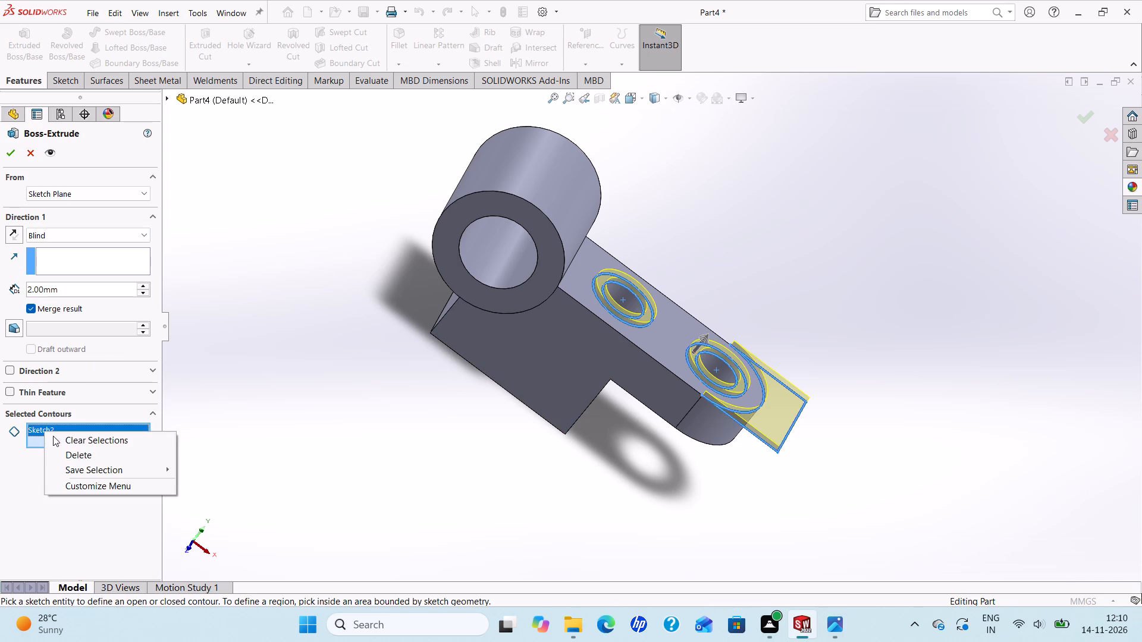
{"action": "left_click", "coordinate": [72, 450]}
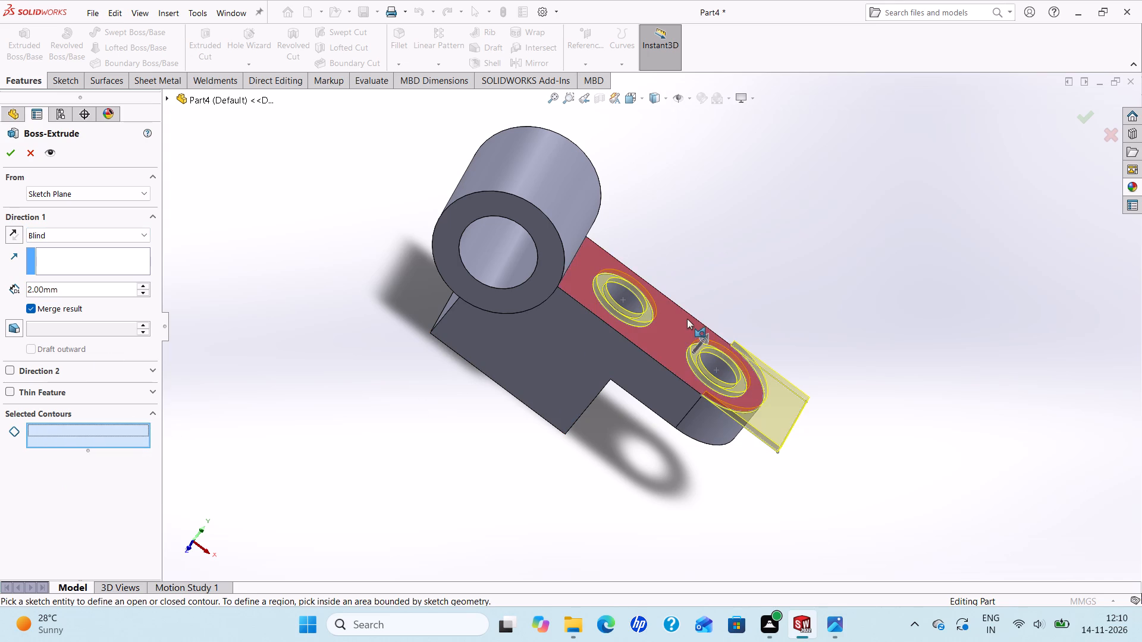
{"action": "scroll", "coordinate": [680, 318], "scroll_direction": "down", "scroll_amount": 1}
{"action": "scroll", "coordinate": [541, 322], "scroll_direction": "down", "scroll_amount": 2}
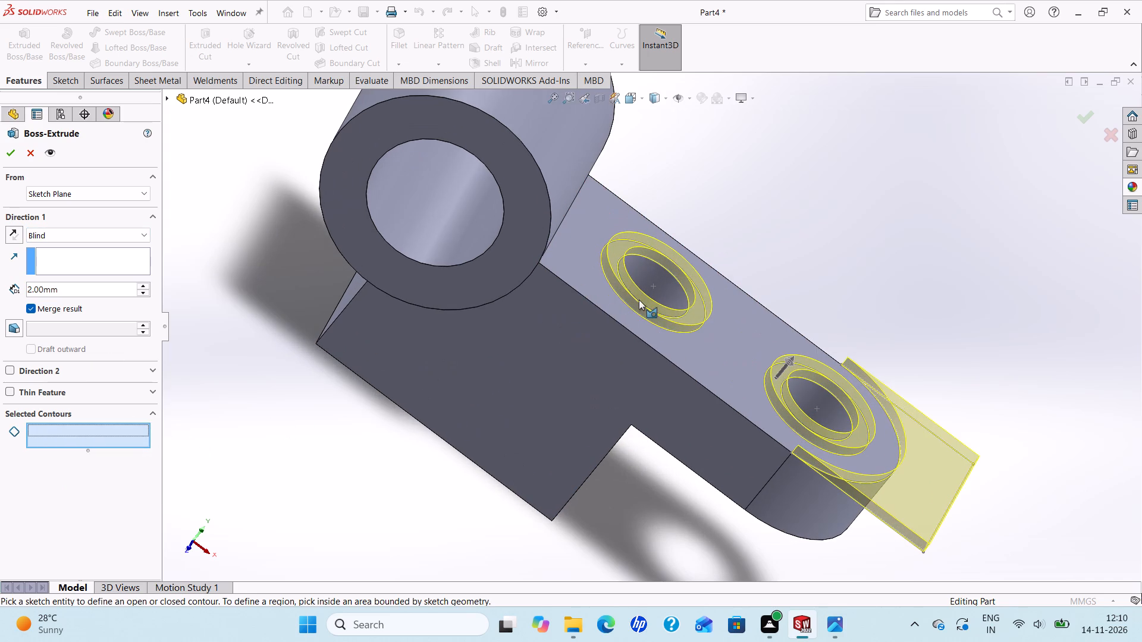
{"action": "left_click", "coordinate": [689, 320]}
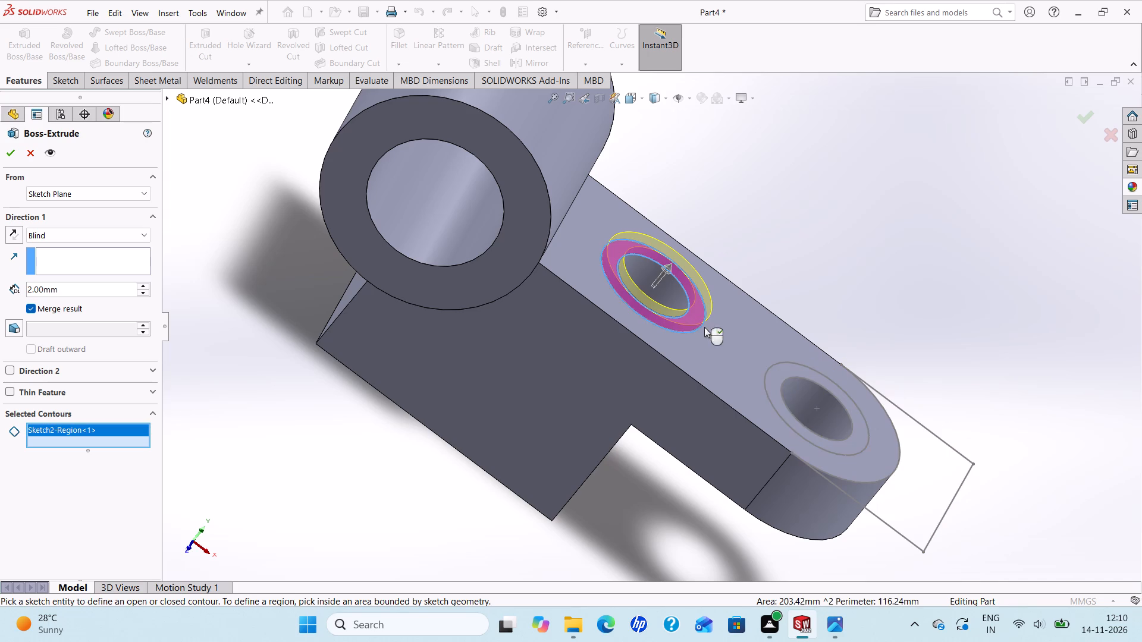
{"action": "left_click", "coordinate": [846, 451]}
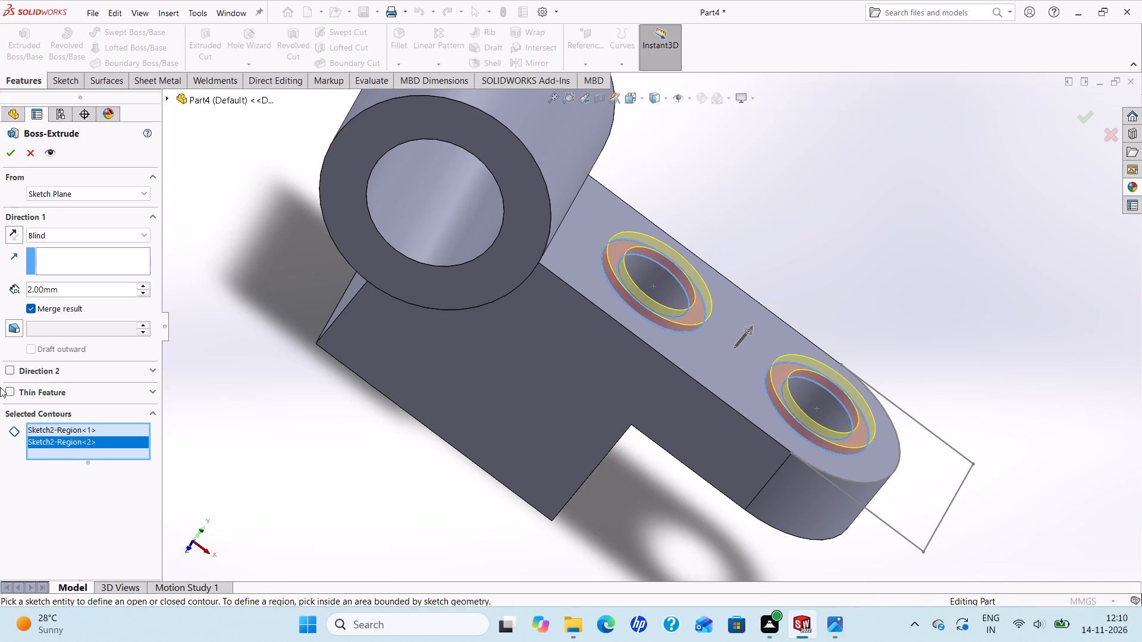
{"action": "left_click", "coordinate": [8, 158]}
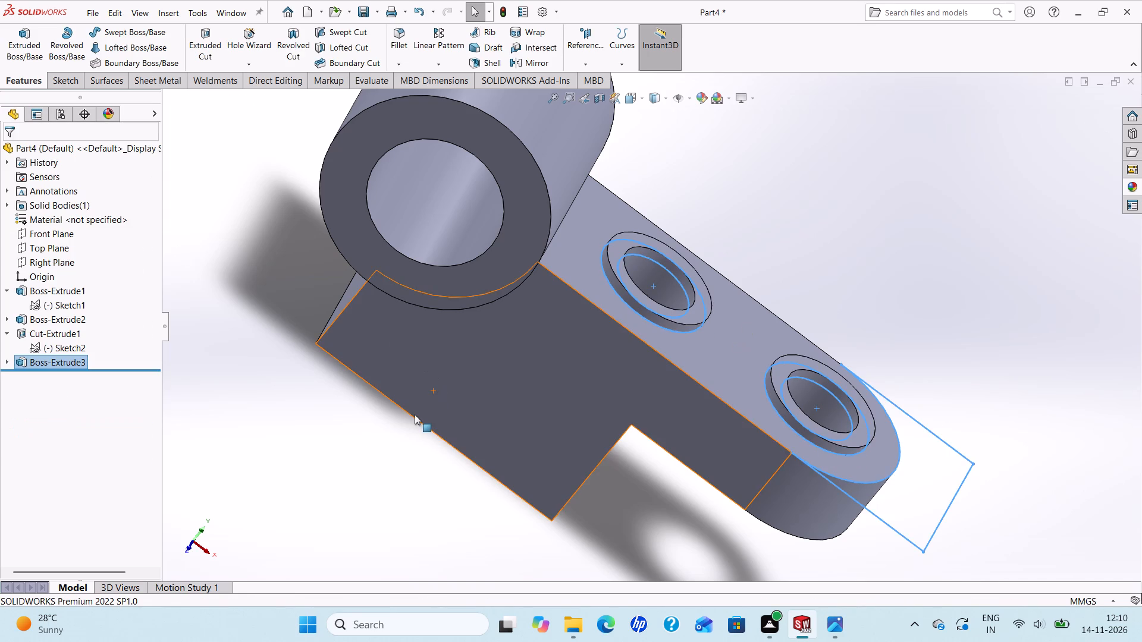
{"action": "key", "text": "Escape"}
Examine the model alongside the practice drawing for the remaining fillet requirements.
{"action": "scroll", "coordinate": [538, 411], "scroll_direction": "up", "scroll_amount": 3}
{"action": "scroll", "coordinate": [596, 432], "scroll_direction": "down", "scroll_amount": 2}
{"action": "scroll", "coordinate": [610, 414], "scroll_direction": "up", "scroll_amount": 4}
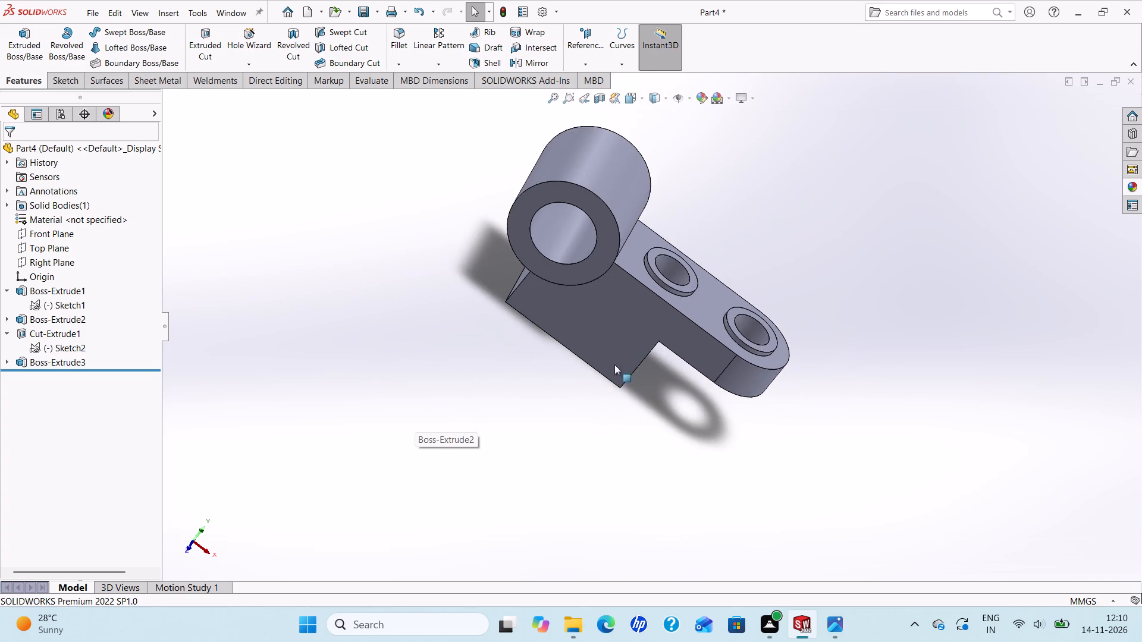
{"action": "scroll", "coordinate": [614, 364], "scroll_direction": "down", "scroll_amount": 2}
{"action": "scroll", "coordinate": [593, 361], "scroll_direction": "up", "scroll_amount": 3}
{"action": "scroll", "coordinate": [636, 297], "scroll_direction": "down", "scroll_amount": 1}
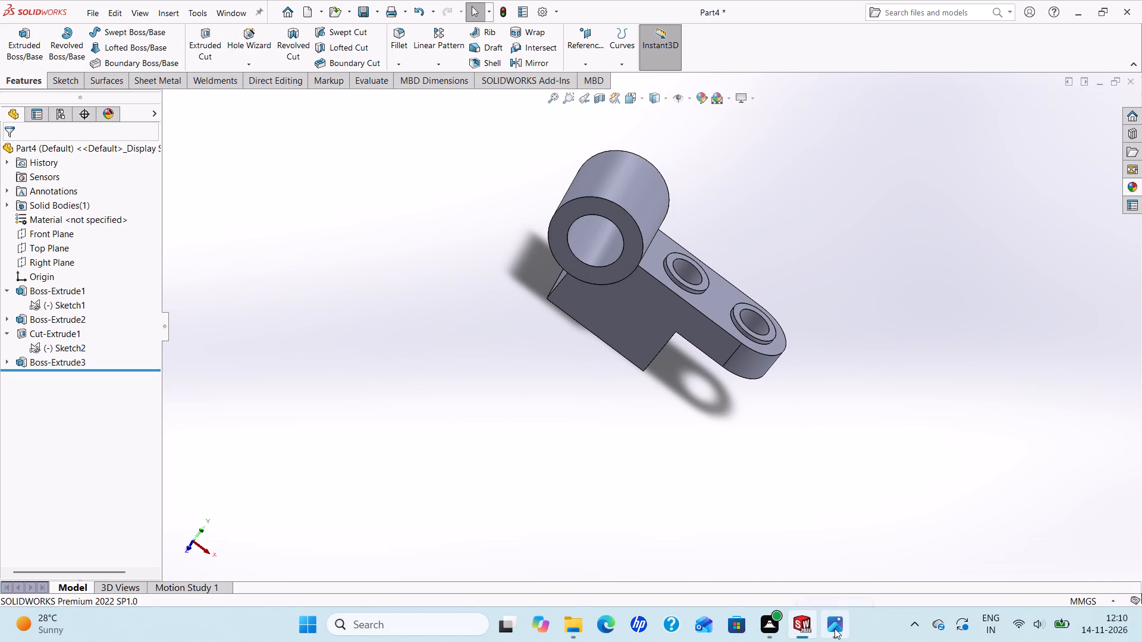
{"action": "left_click", "coordinate": [830, 625]}
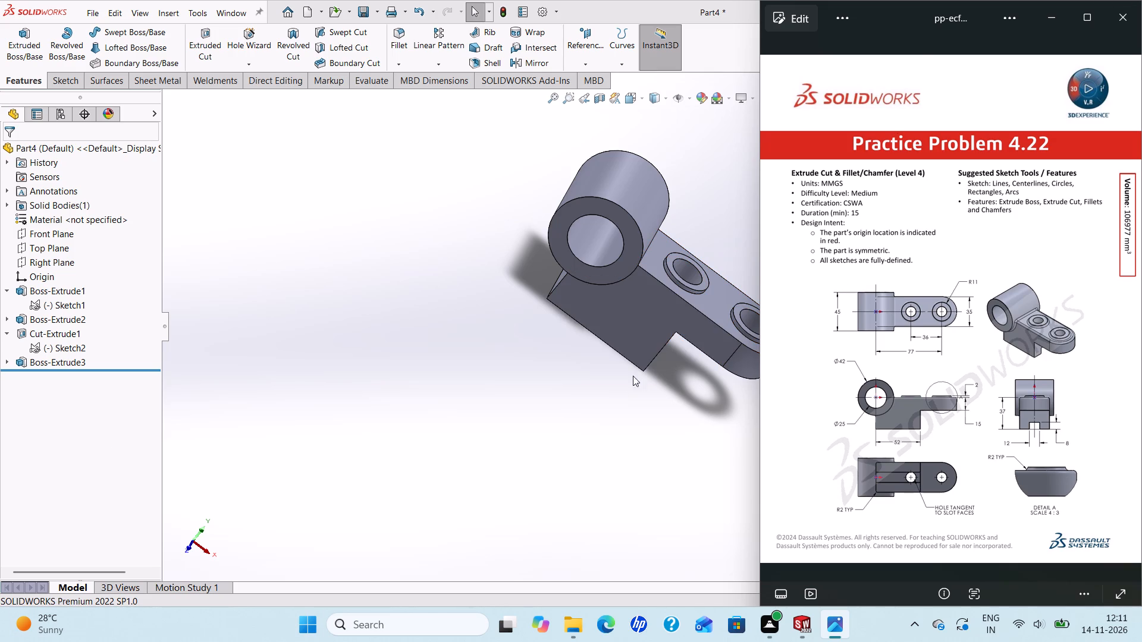
{"action": "scroll", "coordinate": [658, 345], "scroll_direction": "up", "scroll_amount": 2}
{"action": "scroll", "coordinate": [674, 325], "scroll_direction": "down", "scroll_amount": 3}
{"action": "scroll", "coordinate": [651, 311], "scroll_direction": "up", "scroll_amount": 3}
{"action": "scroll", "coordinate": [664, 291], "scroll_direction": "down", "scroll_amount": 2}
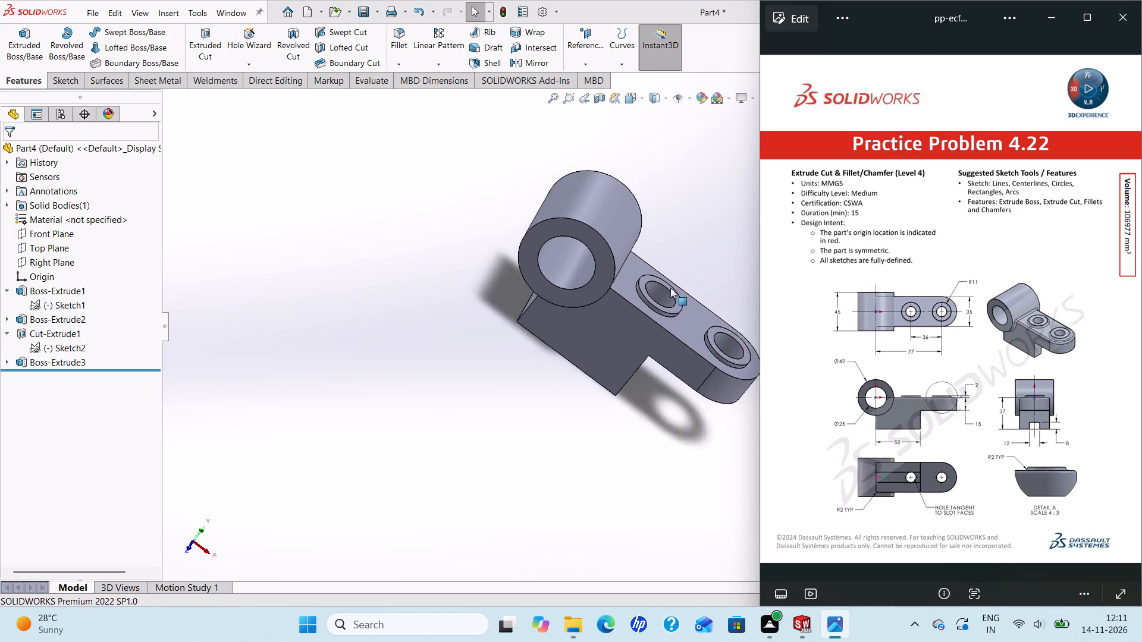
{"action": "scroll", "coordinate": [670, 288], "scroll_direction": "down", "scroll_amount": 1}
{"action": "scroll", "coordinate": [636, 289], "scroll_direction": "up", "scroll_amount": 3}
Apply a 2 mm symmetric fillet to the sleeve-to-arm edge and the top outer edges of both raised bosses.
{"action": "left_click", "coordinate": [400, 48]}
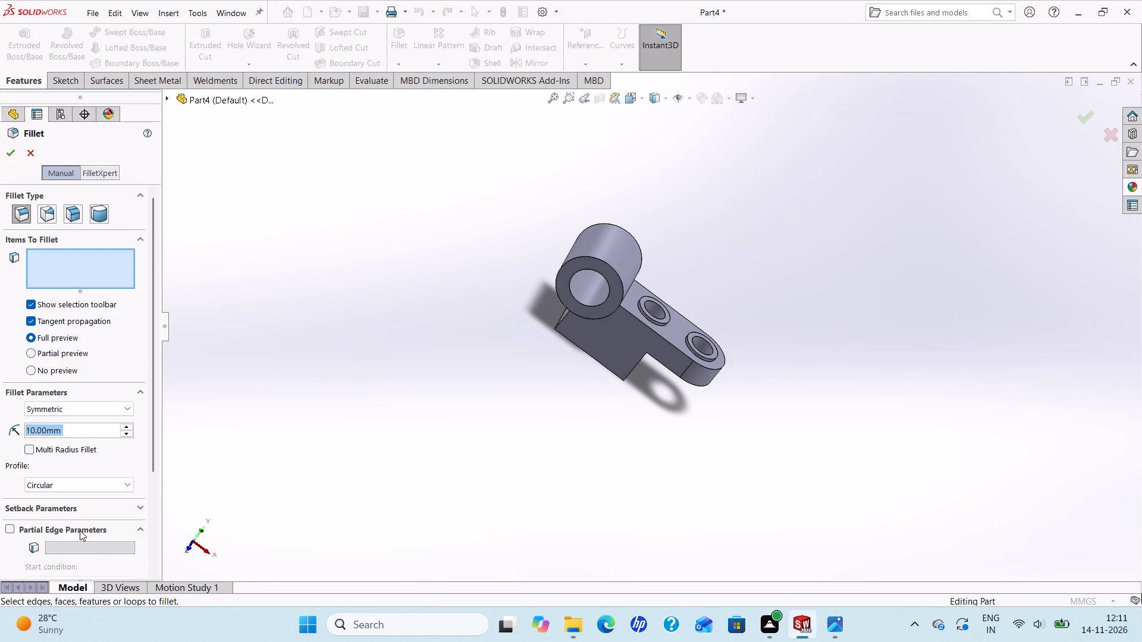
{"action": "key", "text": "2"}
{"action": "key", "text": "Return"}
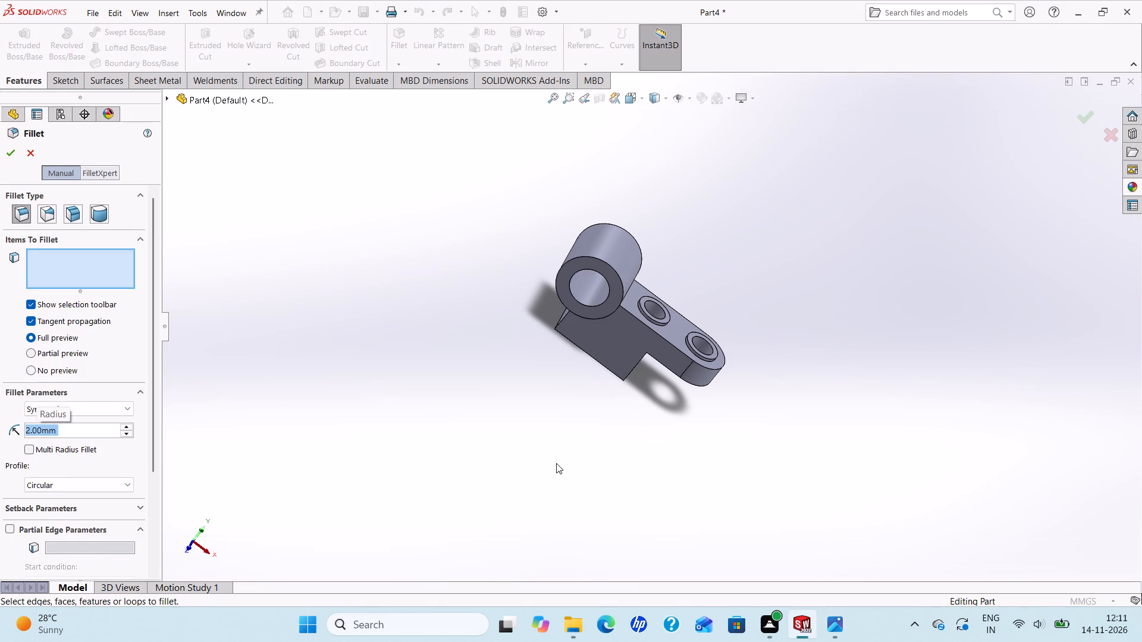
{"action": "scroll", "coordinate": [625, 293], "scroll_direction": "down", "scroll_amount": 3}
{"action": "middle_click_drag", "start_coordinate": [604, 297], "coordinate": [550, 292]}
{"action": "scroll", "coordinate": [640, 283], "scroll_direction": "down", "scroll_amount": 3}
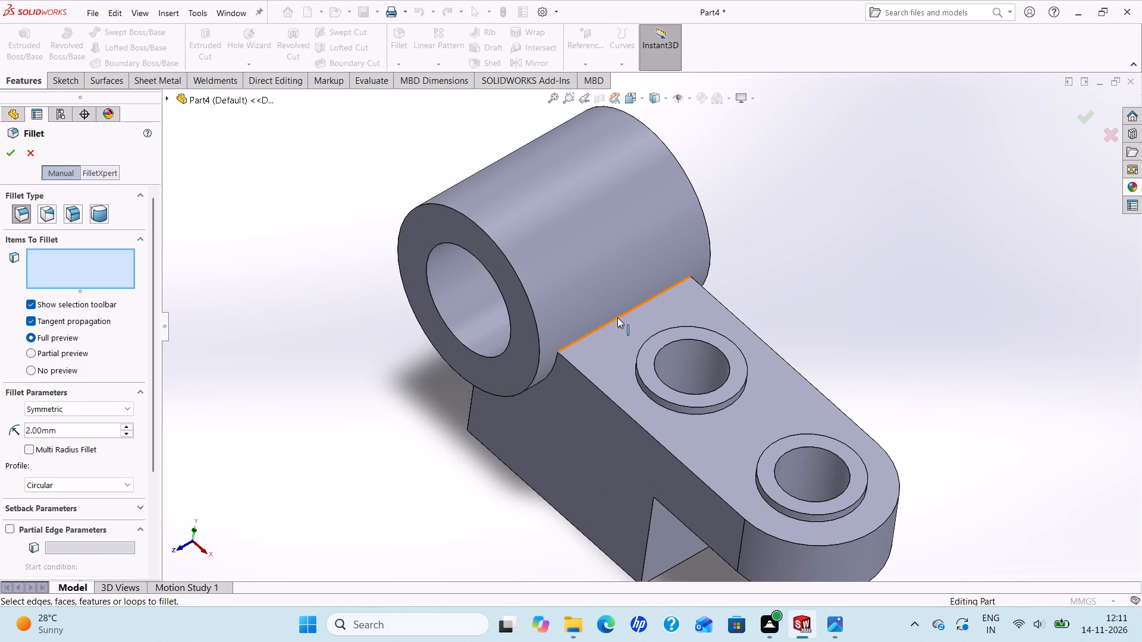
{"action": "left_click", "coordinate": [617, 317]}
{"action": "scroll", "coordinate": [614, 317], "scroll_direction": "up", "scroll_amount": 3}
{"action": "scroll", "coordinate": [665, 385], "scroll_direction": "down", "scroll_amount": 2}
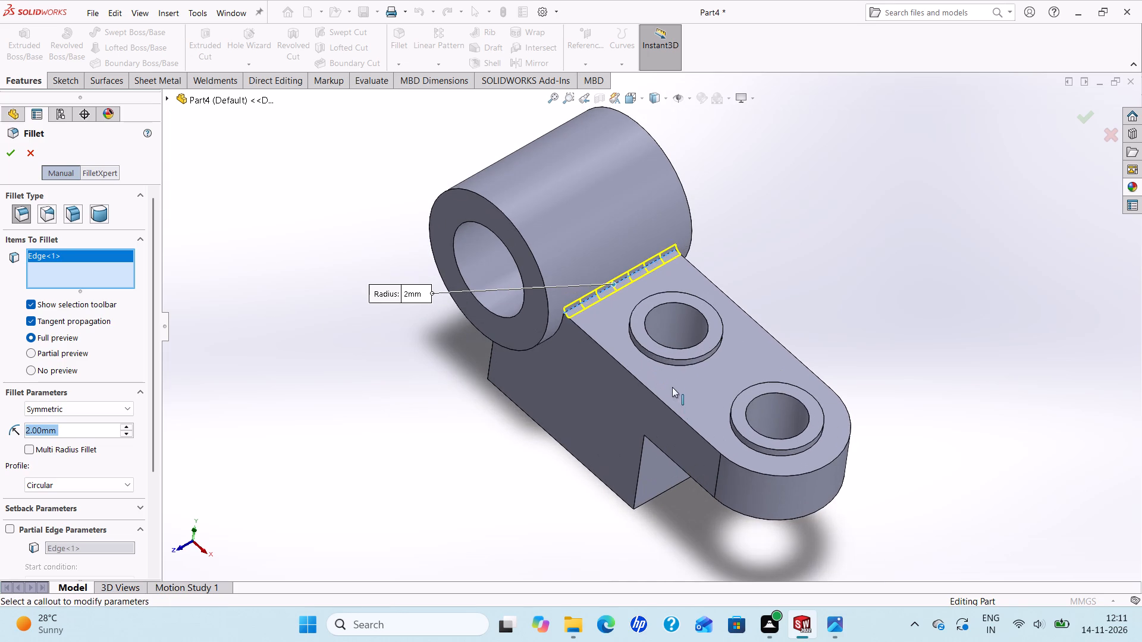
{"action": "left_click", "coordinate": [677, 358]}
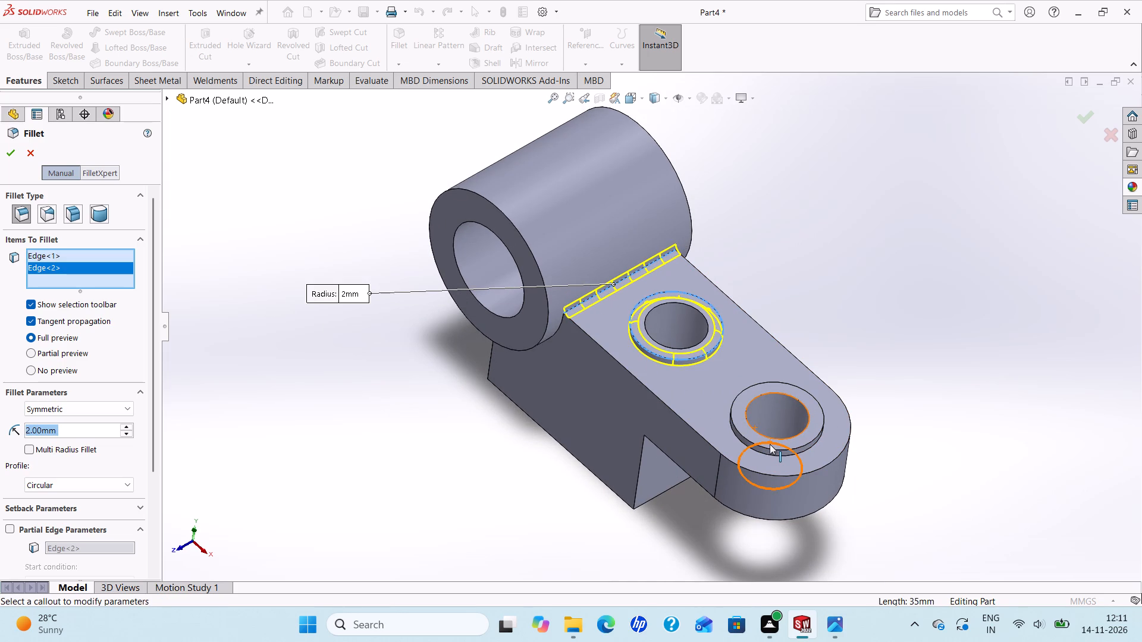
{"action": "scroll", "coordinate": [573, 455], "scroll_direction": "up", "scroll_amount": 3}
{"action": "middle_click_drag", "start_coordinate": [576, 449], "coordinate": [617, 447]}
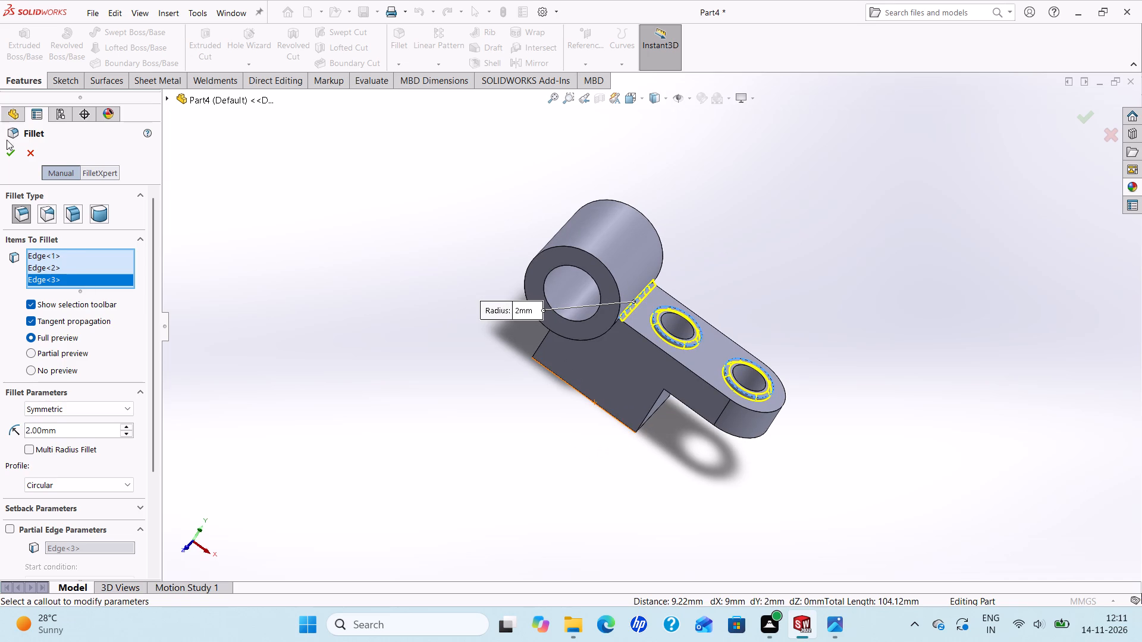
{"action": "left_click", "coordinate": [11, 155]}
{"action": "scroll", "coordinate": [513, 373], "scroll_direction": "up", "scroll_amount": 2}
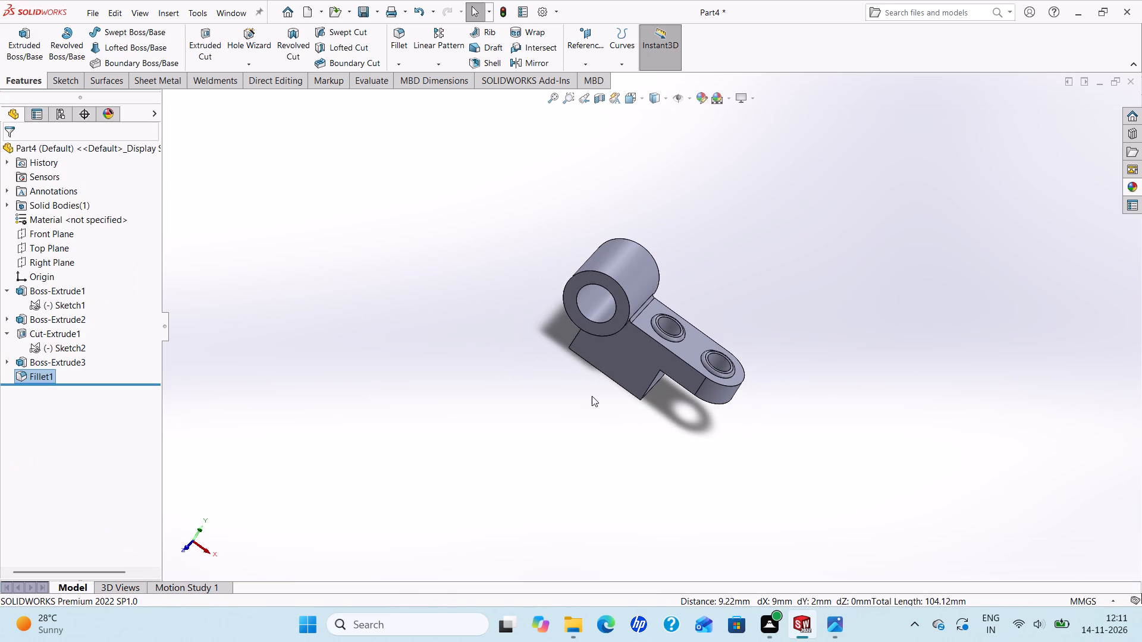
Reopen Fillet1 for editing and add the curved edge where the sleeve meets the block's side face to the 2 mm fillet.
{"action": "scroll", "coordinate": [628, 398], "scroll_direction": "down", "scroll_amount": 2}
{"action": "left_click", "coordinate": [832, 633]}
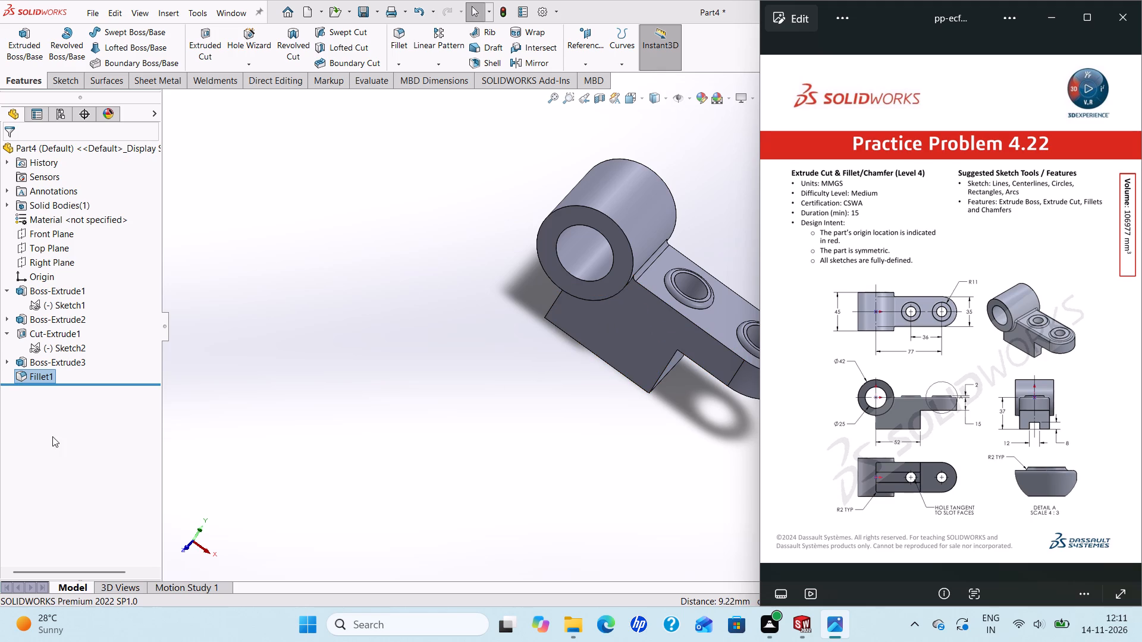
{"action": "right_click", "coordinate": [37, 381]}
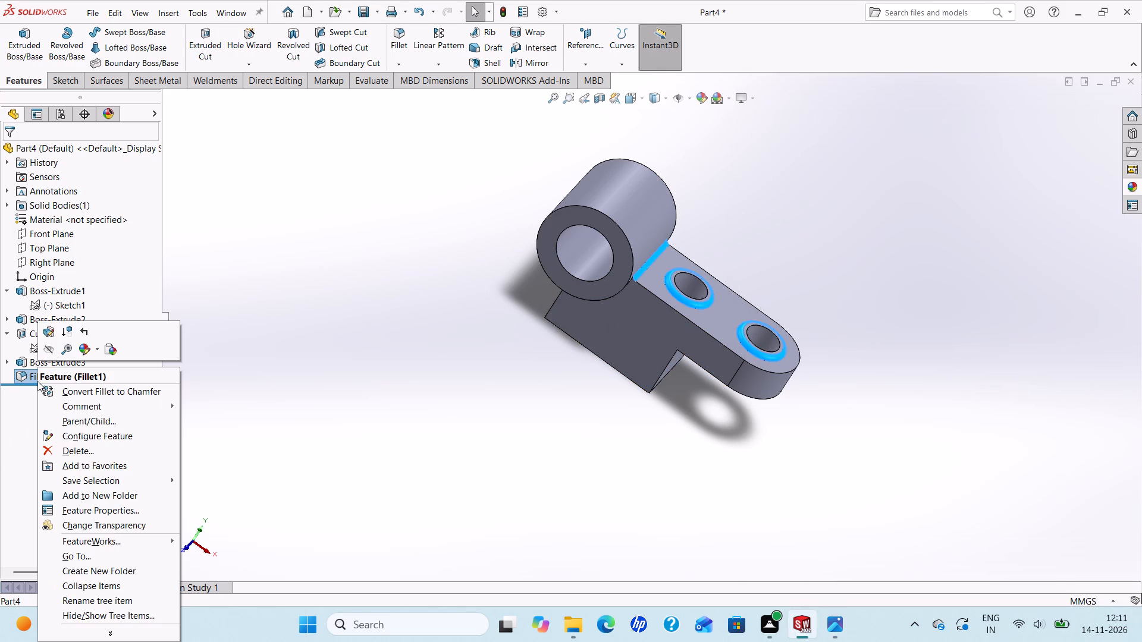
{"action": "left_click", "coordinate": [51, 330]}
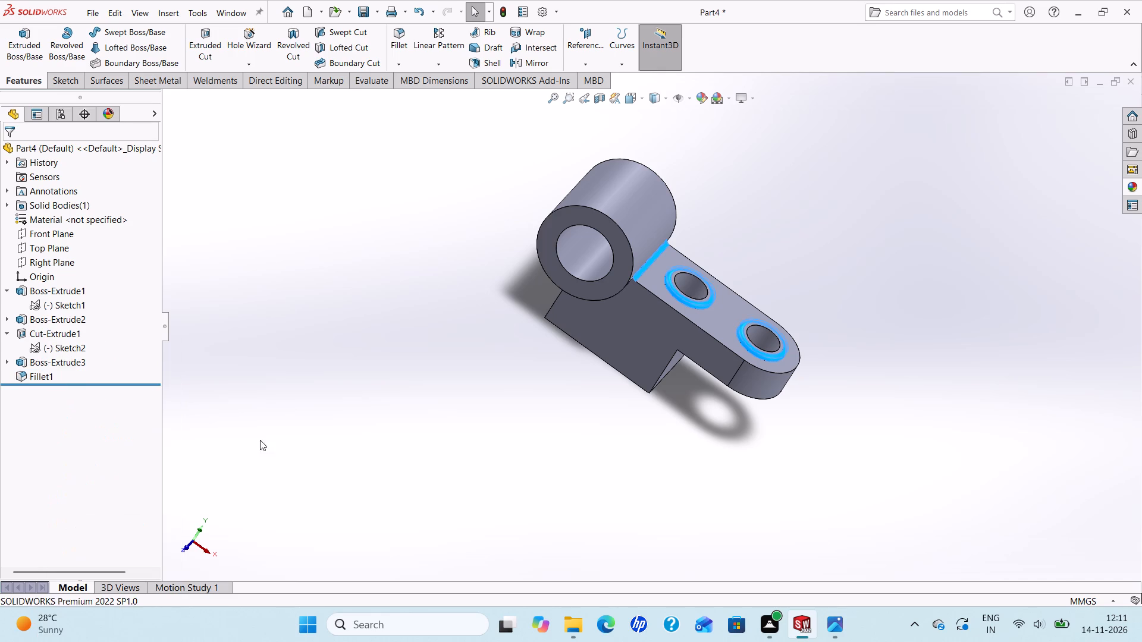
{"action": "scroll", "coordinate": [573, 351], "scroll_direction": "down", "scroll_amount": 2}
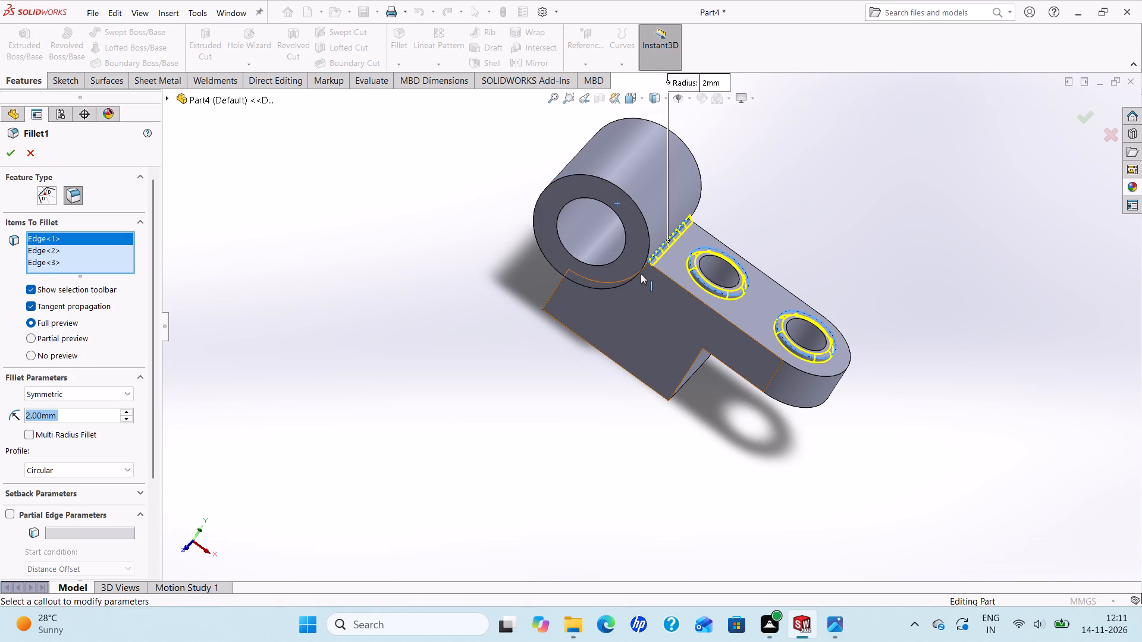
{"action": "middle_click_drag", "start_coordinate": [639, 292], "coordinate": [641, 280]}
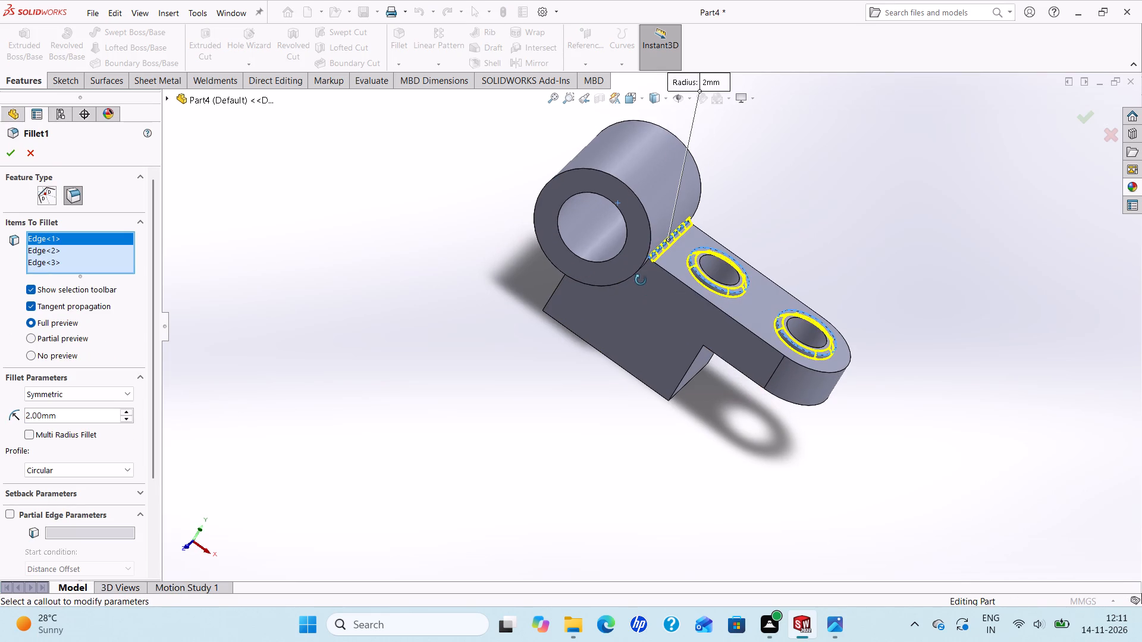
{"action": "middle_click_drag", "start_coordinate": [641, 280], "coordinate": [658, 198]}
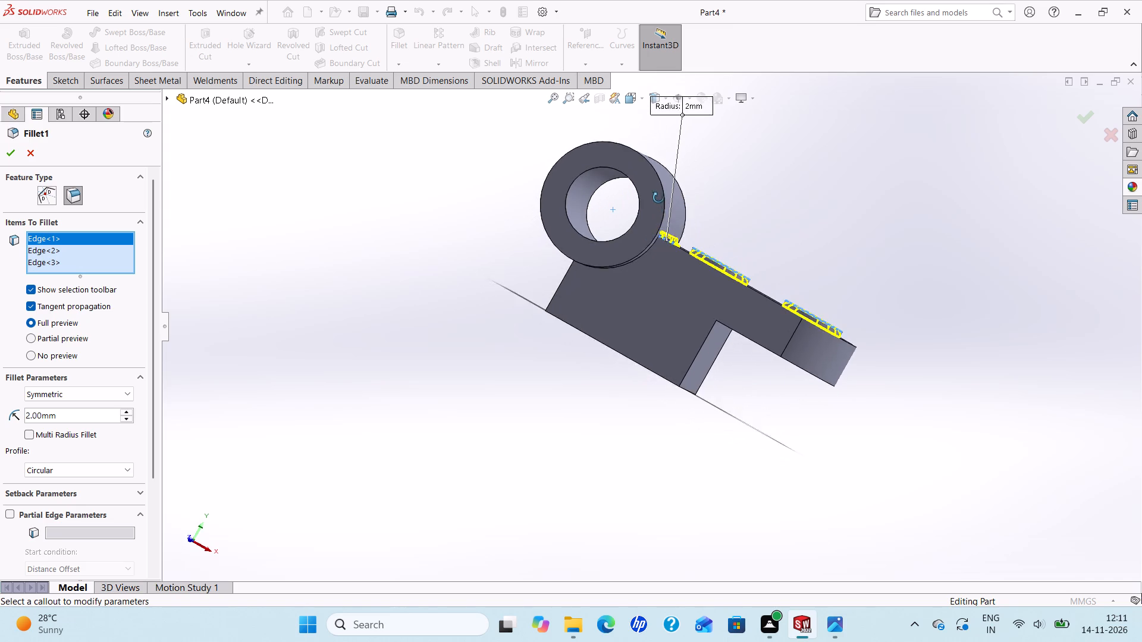
{"action": "middle_click_drag", "start_coordinate": [658, 198], "coordinate": [660, 198]}
{"action": "scroll", "coordinate": [684, 240], "scroll_direction": "down", "scroll_amount": 3}
{"action": "middle_click", "coordinate": [613, 287]}
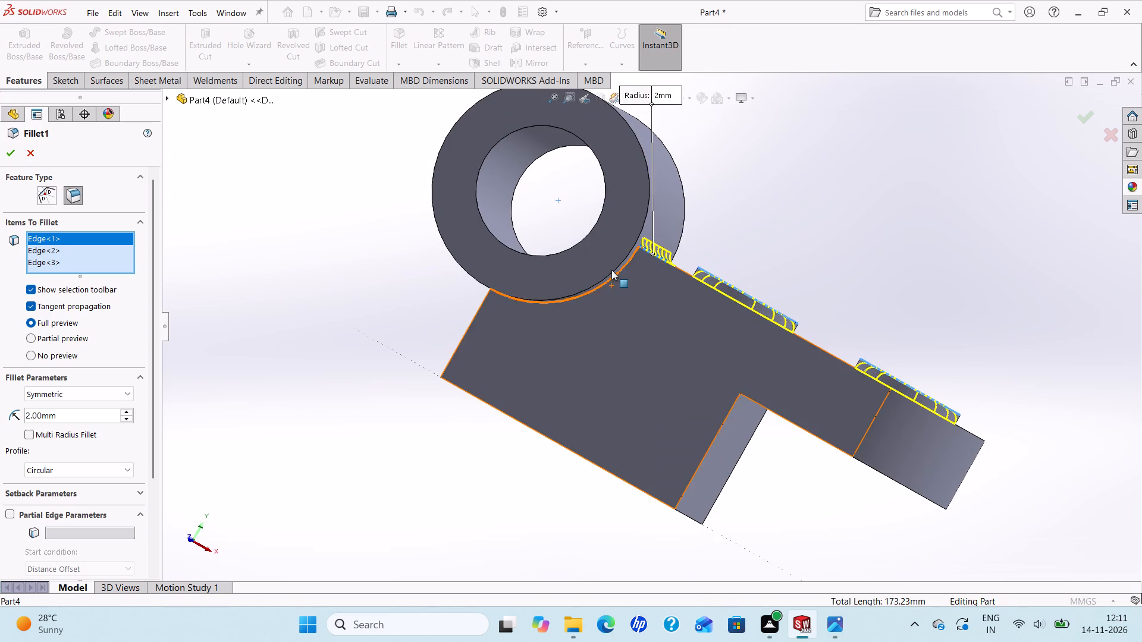
{"action": "left_click", "coordinate": [621, 270]}
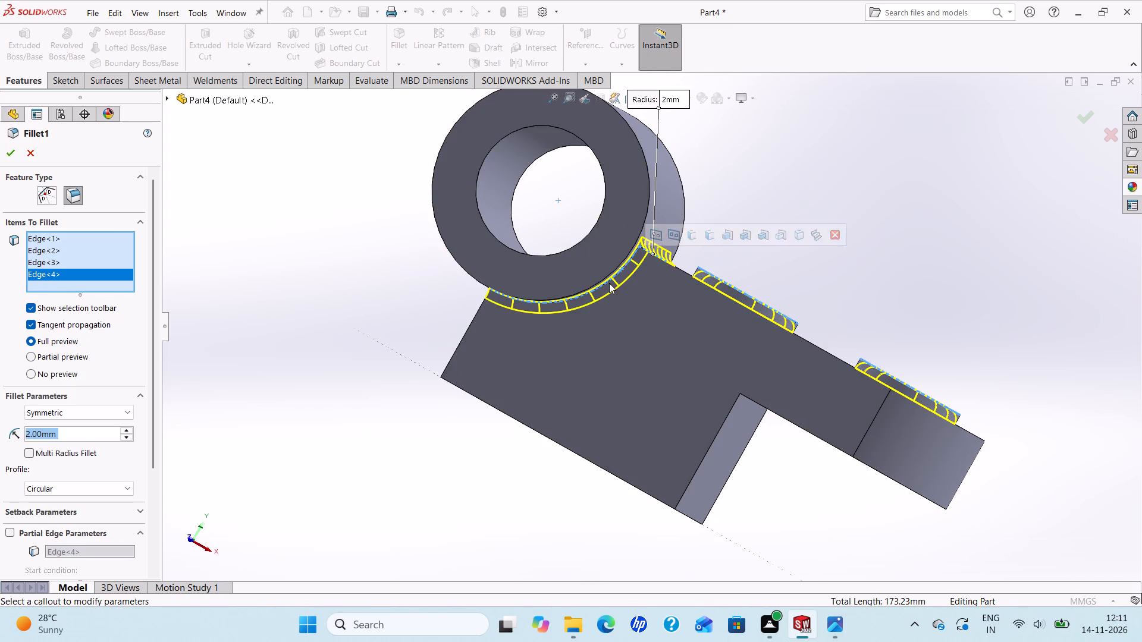
Replace the two bosses' top edges in Fillet1 with their base edges on the arm, keep the 2 mm radius, and complete the fillet.
{"action": "scroll", "coordinate": [583, 349], "scroll_direction": "up", "scroll_amount": 4}
{"action": "scroll", "coordinate": [705, 363], "scroll_direction": "down", "scroll_amount": 2}
{"action": "scroll", "coordinate": [703, 361], "scroll_direction": "up", "scroll_amount": 1}
{"action": "middle_click_drag", "start_coordinate": [692, 336], "coordinate": [679, 355]}
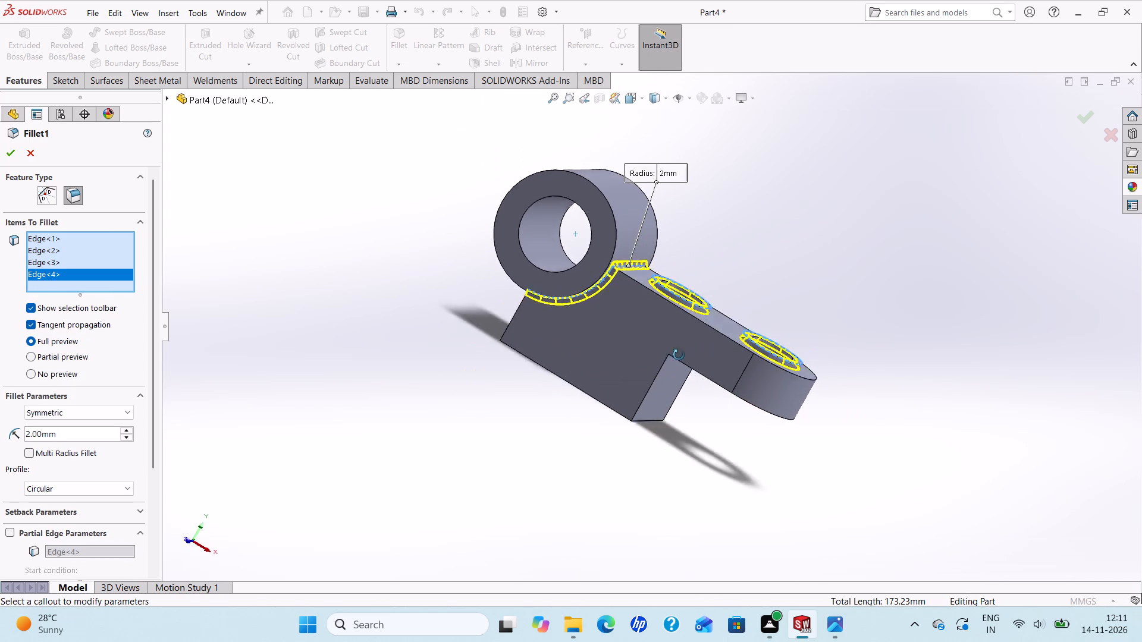
{"action": "middle_click_drag", "start_coordinate": [679, 355], "coordinate": [669, 391]}
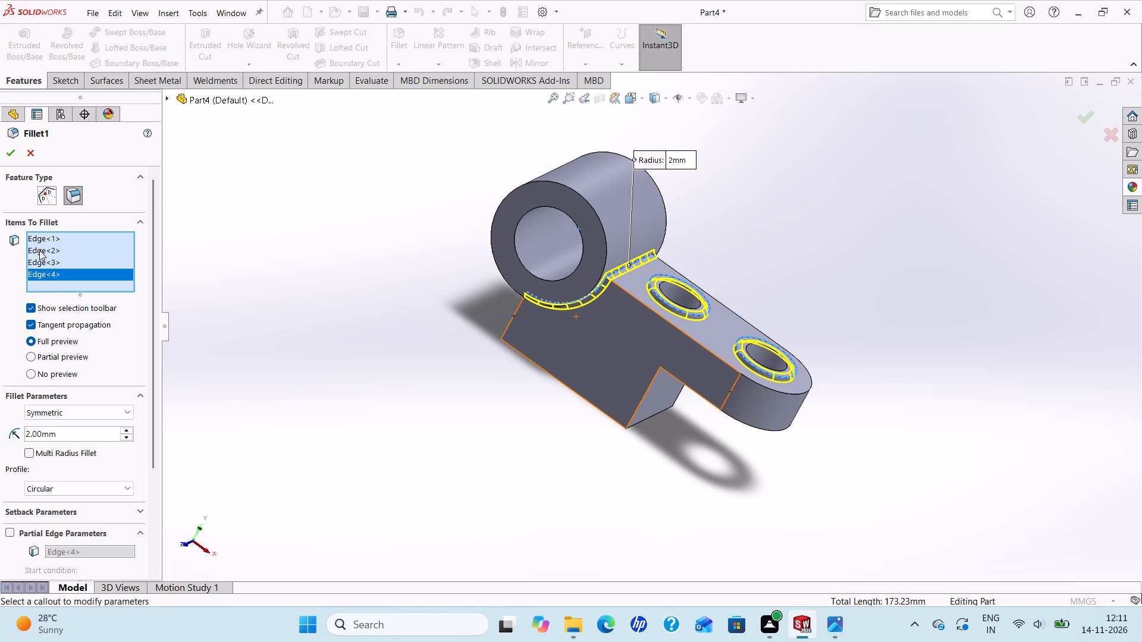
{"action": "right_click", "coordinate": [39, 250]}
{"action": "left_click", "coordinate": [70, 270]}
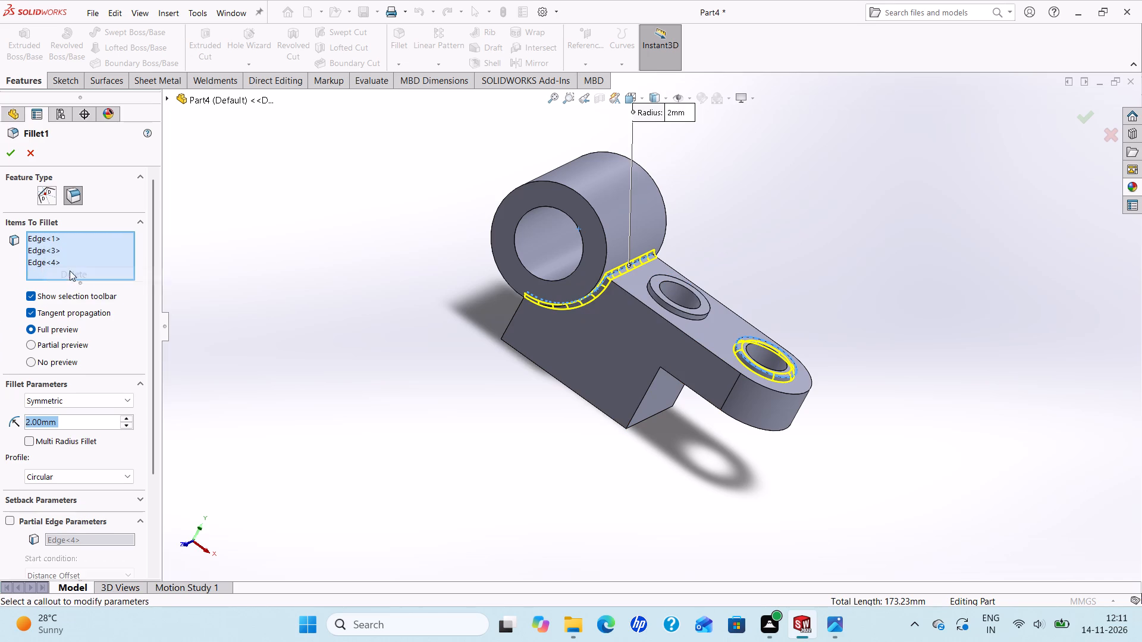
{"action": "right_click", "coordinate": [41, 248]}
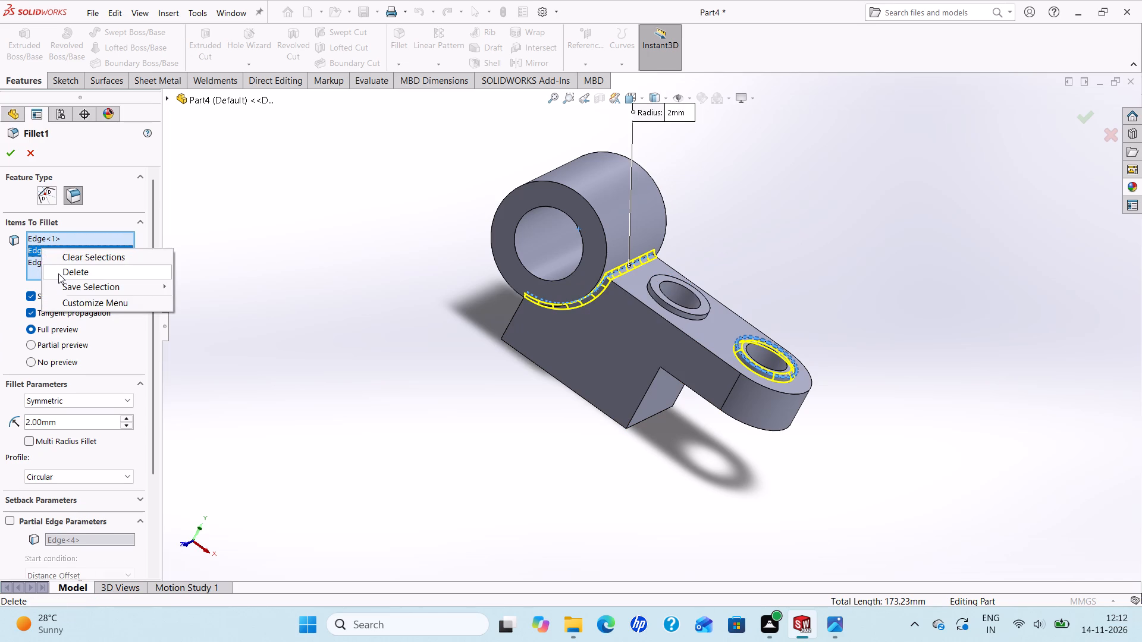
{"action": "left_click", "coordinate": [59, 273]}
{"action": "scroll", "coordinate": [612, 311], "scroll_direction": "down", "scroll_amount": 3}
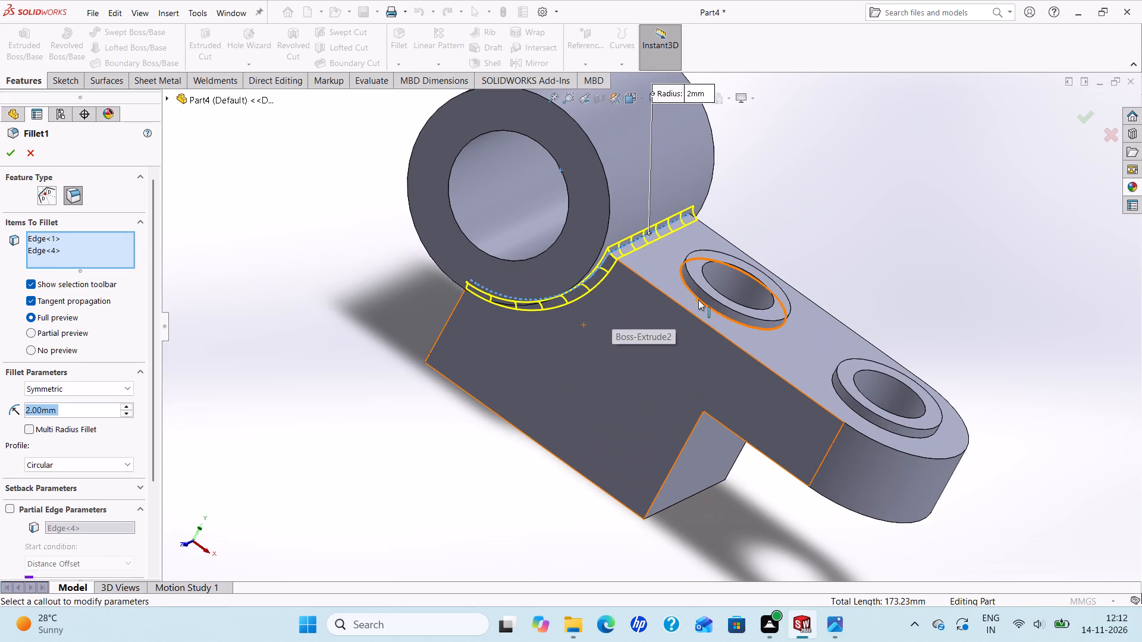
{"action": "left_click", "coordinate": [701, 303]}
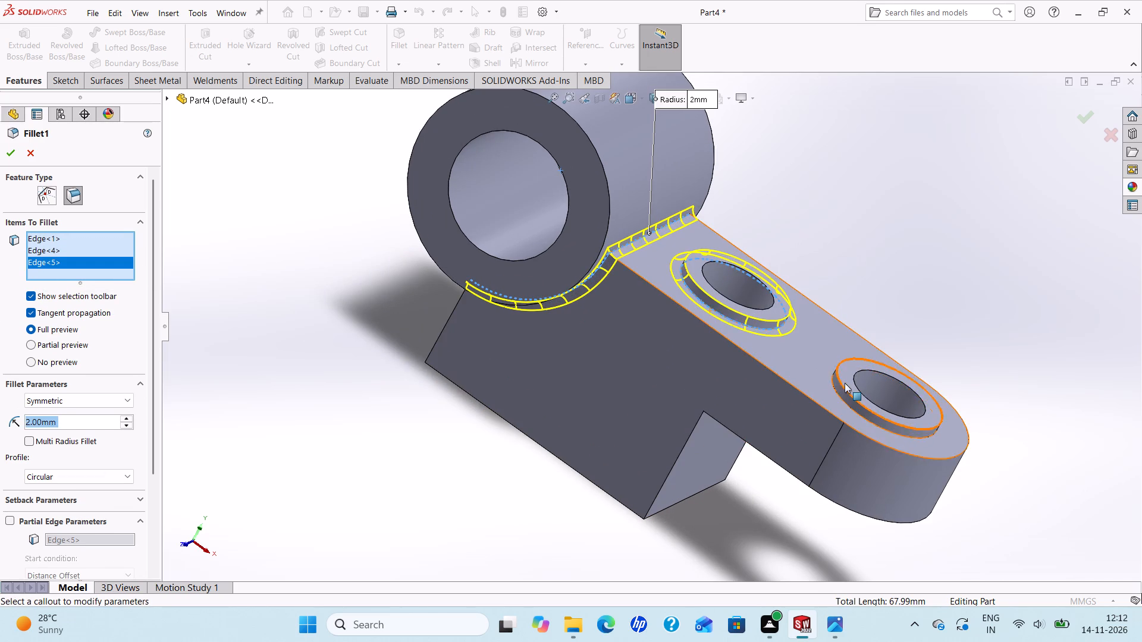
{"action": "left_click", "coordinate": [846, 404]}
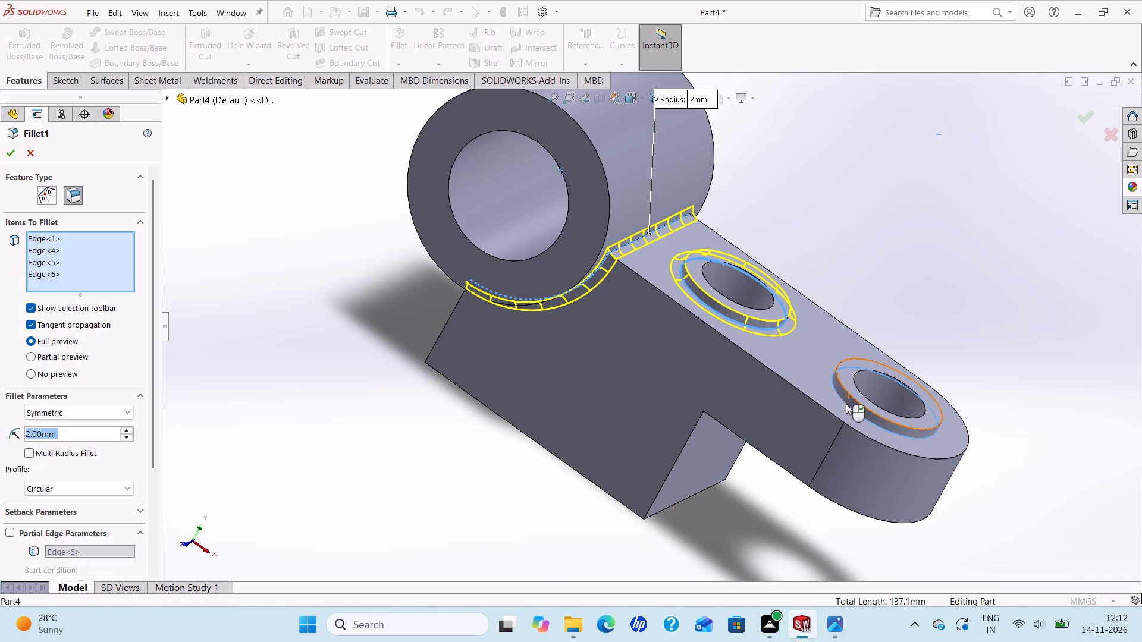
{"action": "left_click", "coordinate": [10, 150]}
Examine the revised fillets on the model and compare them with the practice drawing.
{"action": "scroll", "coordinate": [461, 311], "scroll_direction": "up", "scroll_amount": 3}
{"action": "middle_click_drag", "start_coordinate": [609, 343], "coordinate": [594, 395]}
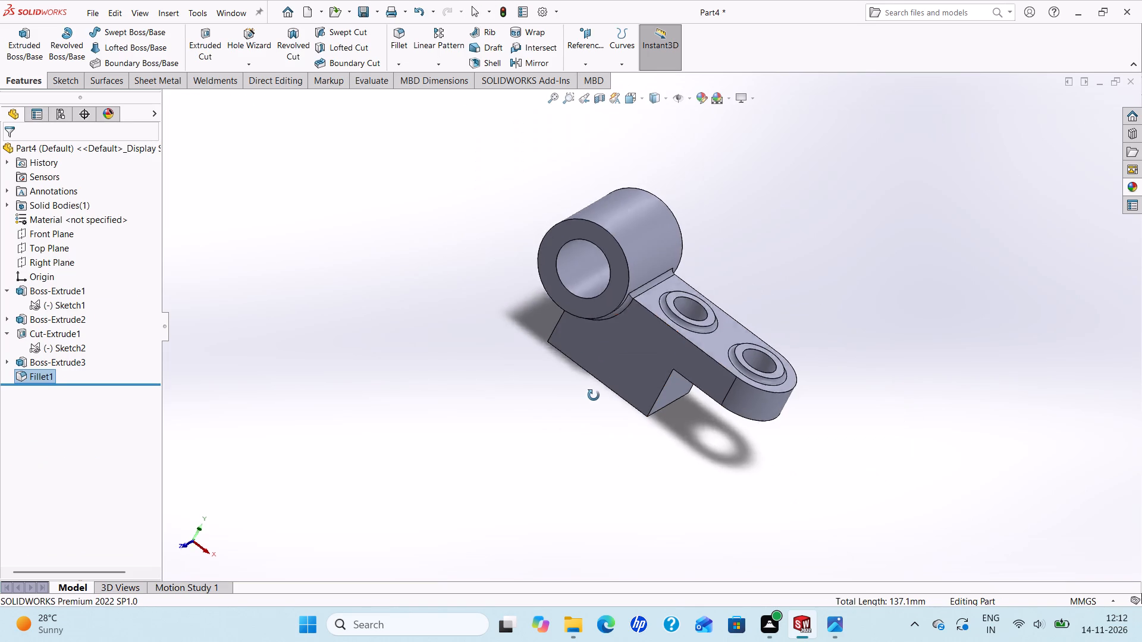
{"action": "middle_click_drag", "start_coordinate": [594, 395], "coordinate": [605, 449]}
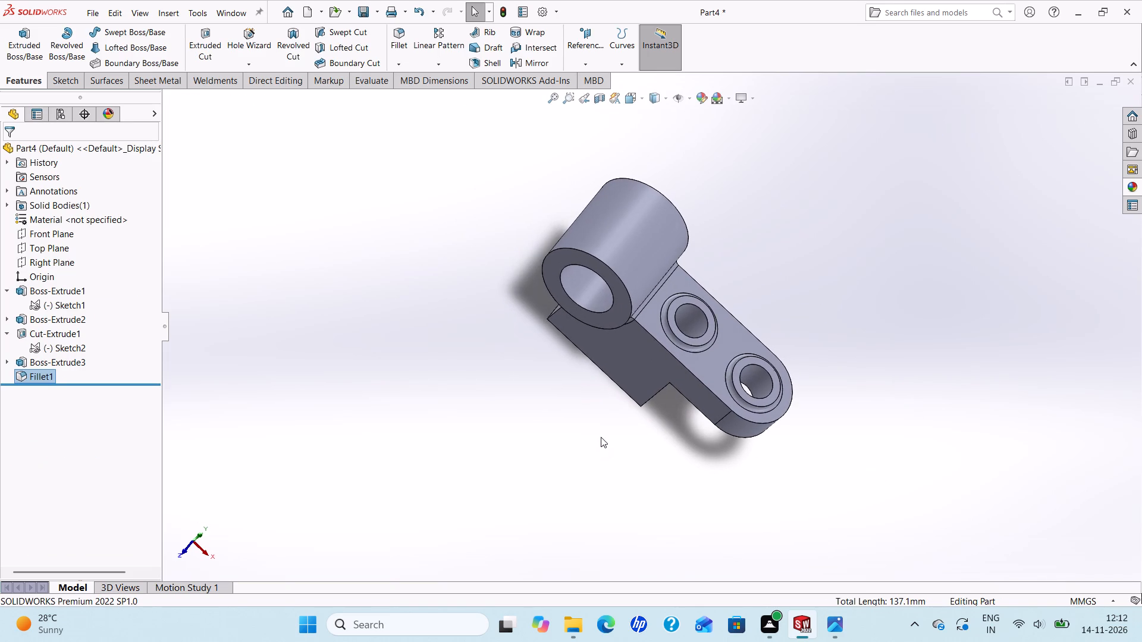
{"action": "scroll", "coordinate": [797, 398], "scroll_direction": "down", "scroll_amount": 1}
{"action": "scroll", "coordinate": [743, 399], "scroll_direction": "up", "scroll_amount": 2}
{"action": "scroll", "coordinate": [664, 407], "scroll_direction": "down", "scroll_amount": 1}
{"action": "scroll", "coordinate": [450, 460], "scroll_direction": "up", "scroll_amount": 1}
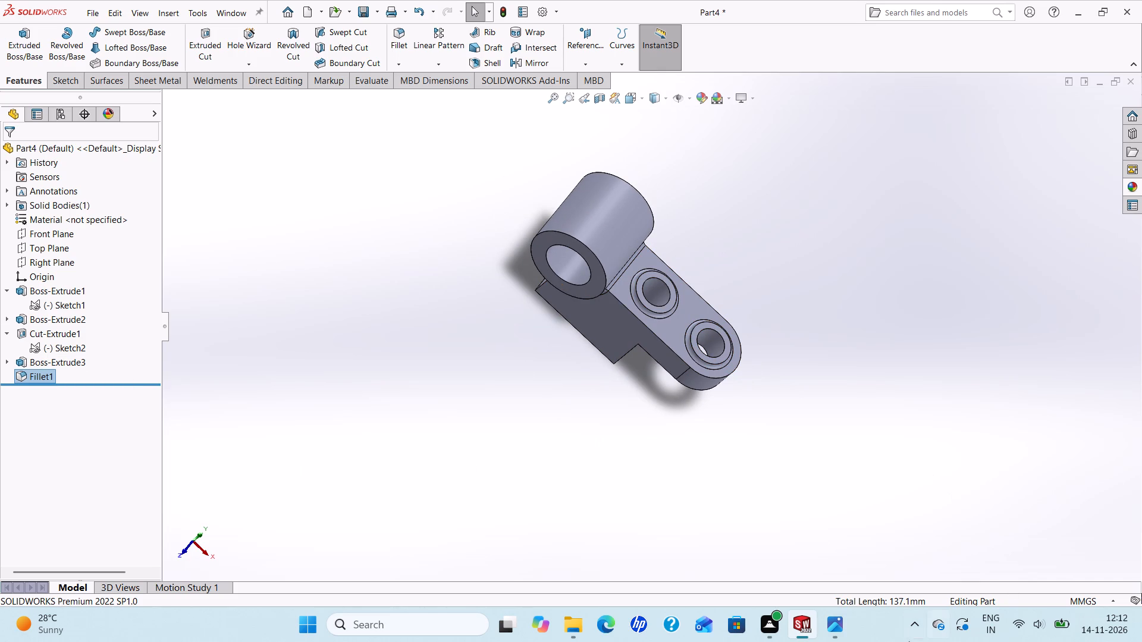
{"action": "left_click", "coordinate": [831, 632]}
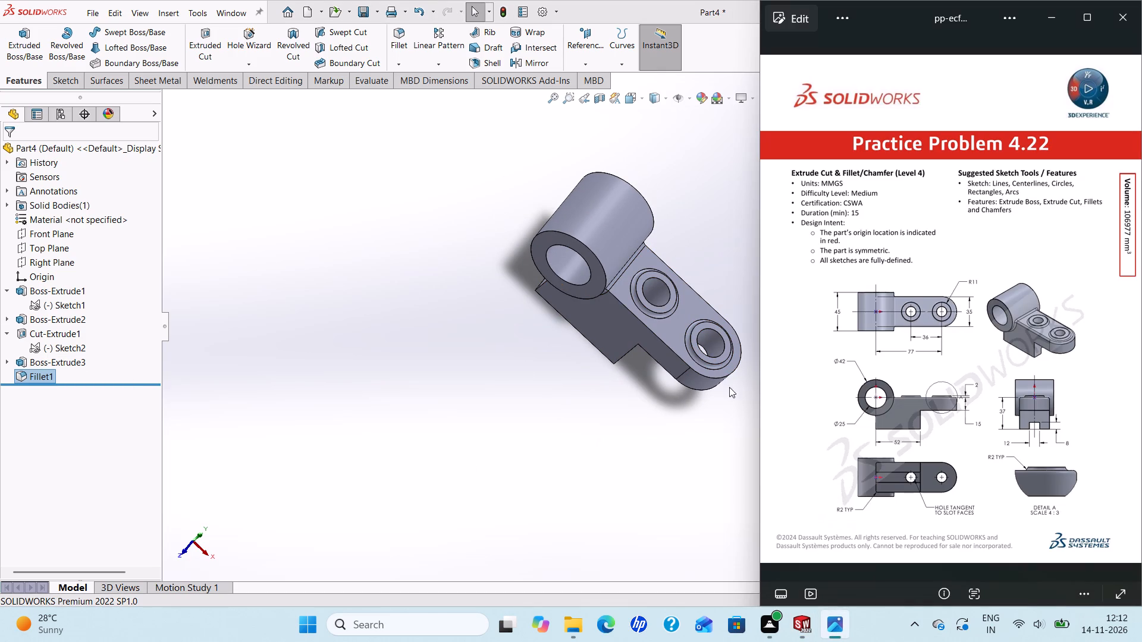
{"action": "left_click", "coordinate": [620, 414]}
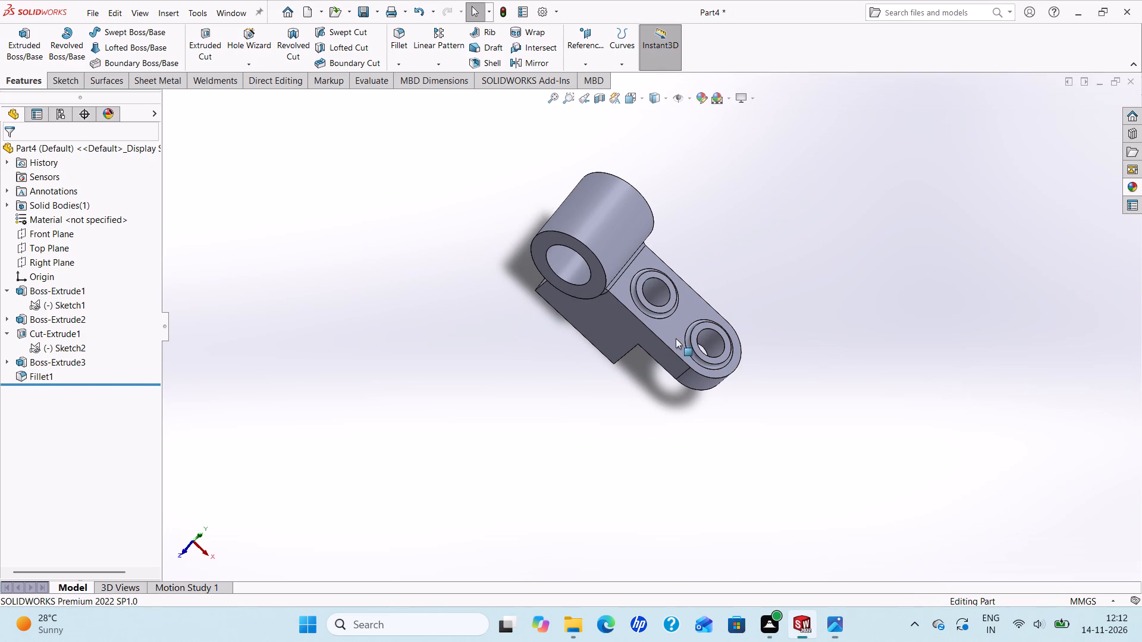
{"action": "scroll", "coordinate": [676, 335], "scroll_direction": "down", "scroll_amount": 3}
{"action": "scroll", "coordinate": [676, 334], "scroll_direction": "up", "scroll_amount": 4}
{"action": "scroll", "coordinate": [670, 304], "scroll_direction": "down", "scroll_amount": 2}
{"action": "middle_click_drag", "start_coordinate": [558, 333], "coordinate": [601, 291]}
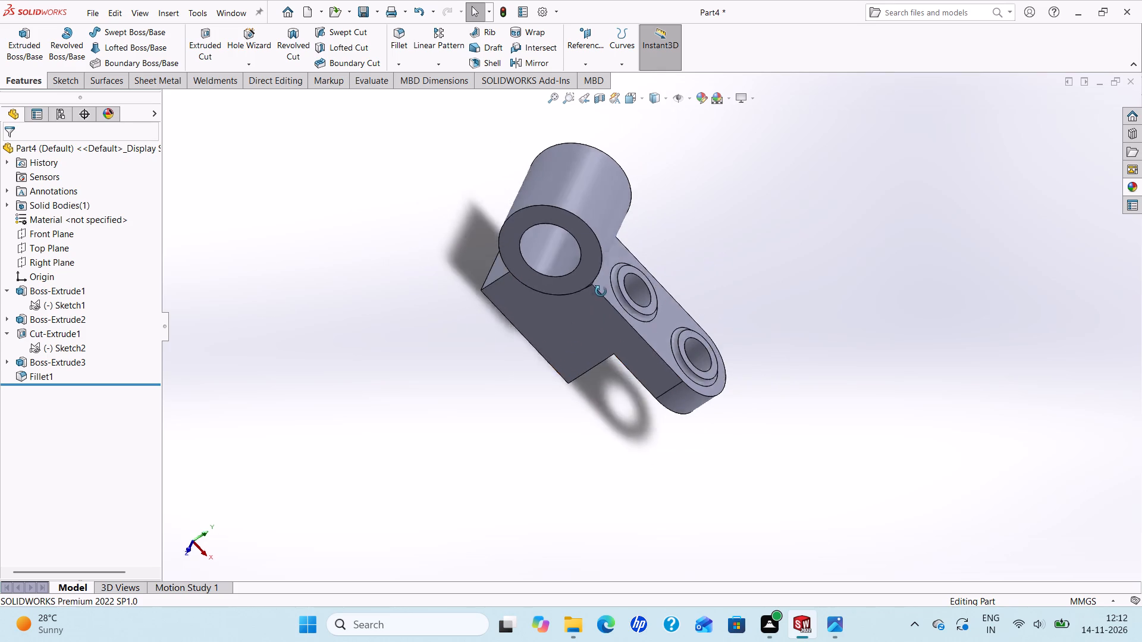
{"action": "middle_click_drag", "start_coordinate": [601, 291], "coordinate": [601, 291]}
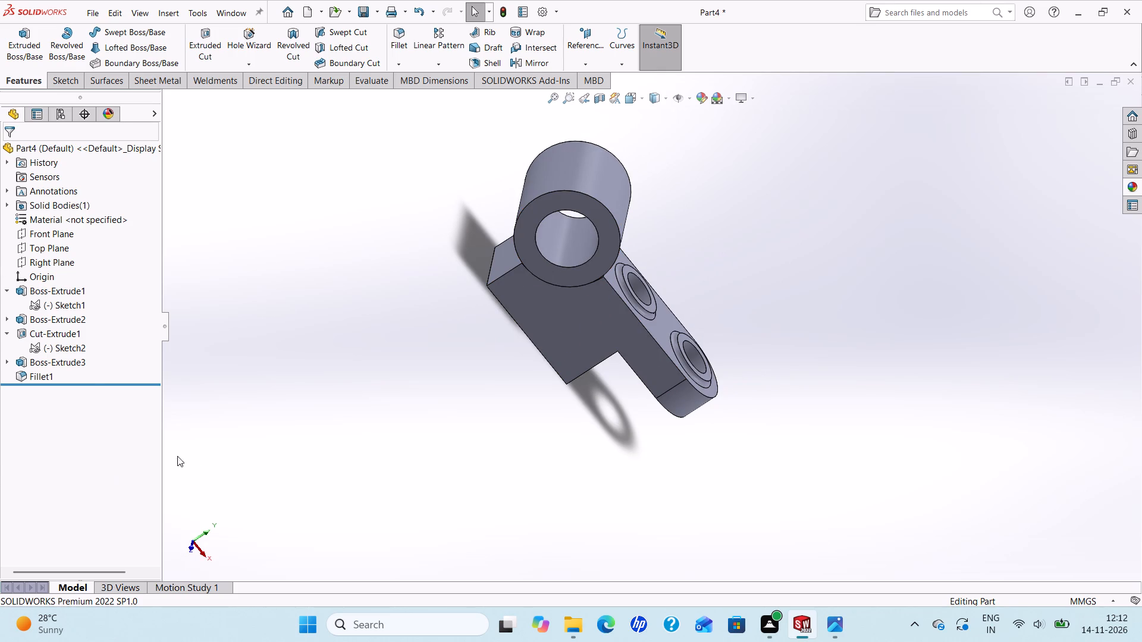
Apply an orange standard colour to all five features, from Boss-Extrude1 through Fillet1.
{"action": "left_click", "coordinate": [62, 291], "text": "ctrl"}
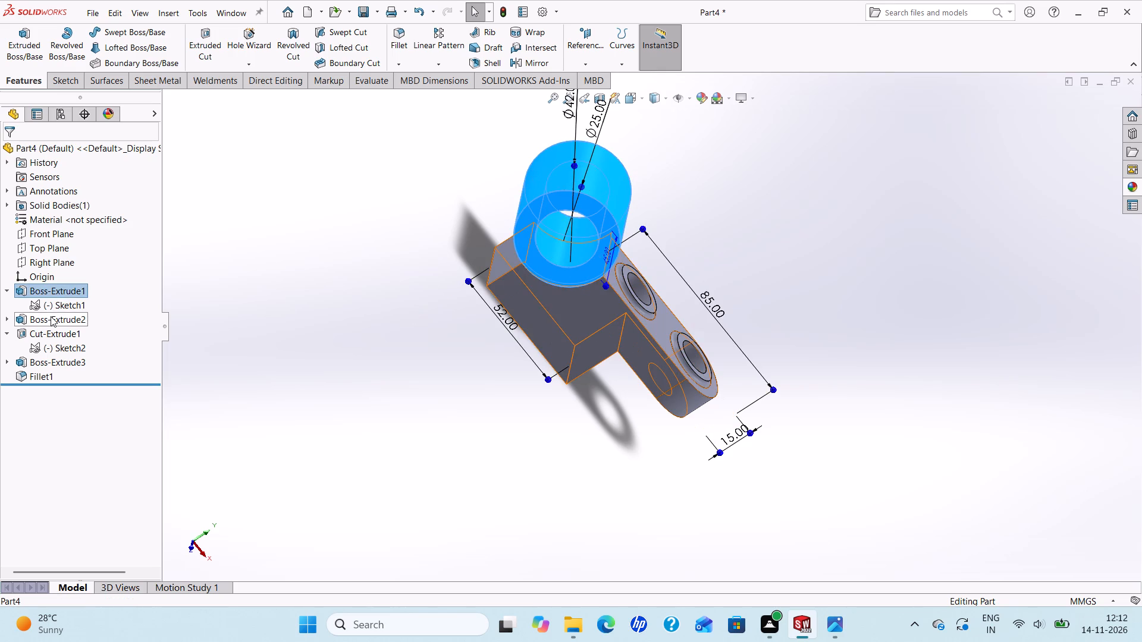
{"action": "left_click", "coordinate": [51, 316], "text": "ctrl"}
{"action": "left_click", "coordinate": [37, 339], "text": "ctrl"}
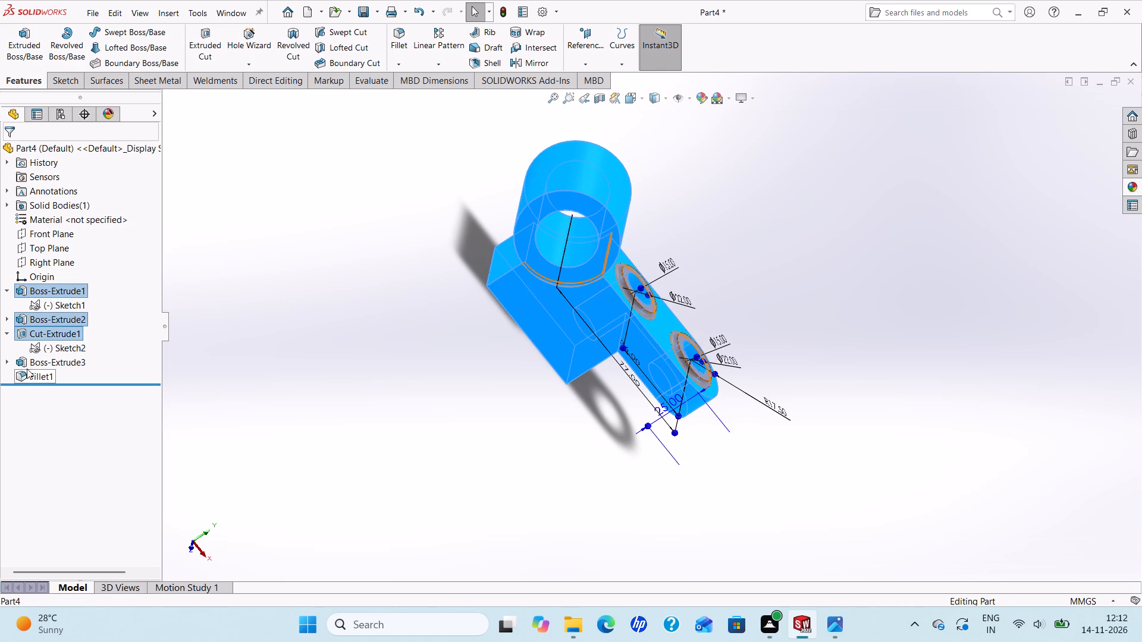
{"action": "left_click", "coordinate": [31, 363], "text": "ctrl"}
{"action": "left_click", "coordinate": [34, 382], "text": "ctrl"}
{"action": "left_click", "coordinate": [36, 374], "text": "ctrl"}
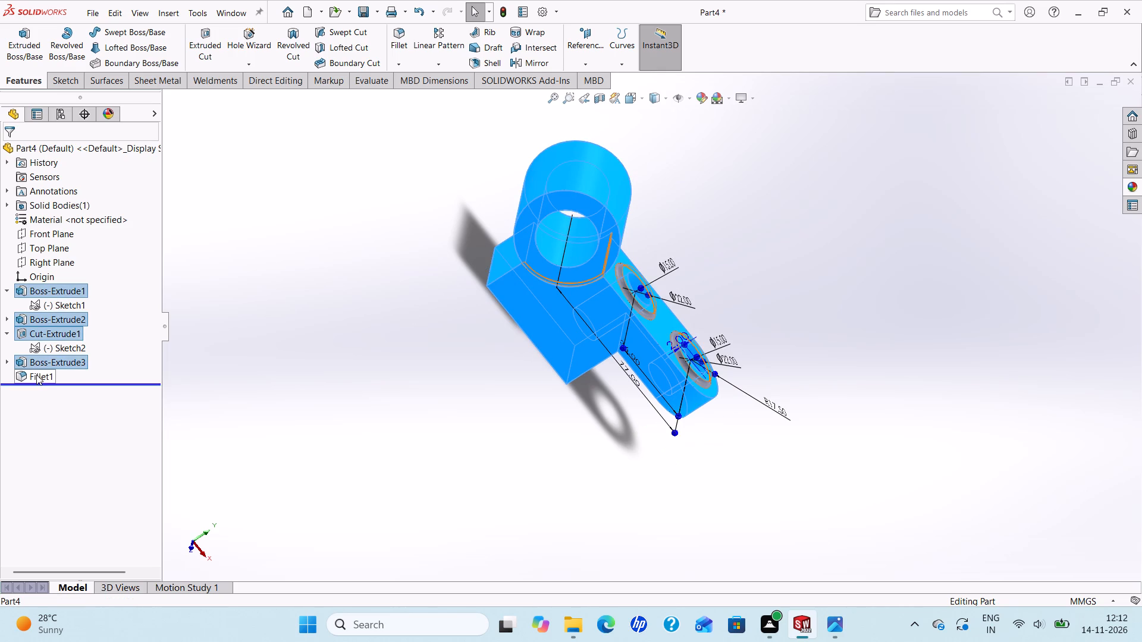
{"action": "left_click", "coordinate": [697, 104]}
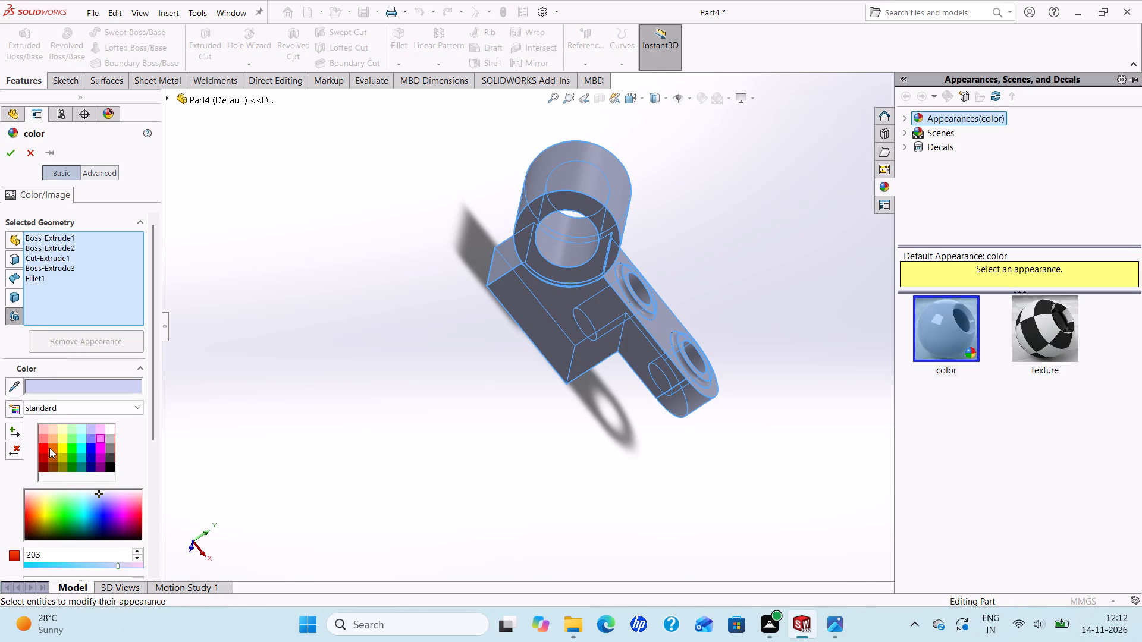
{"action": "left_click", "coordinate": [49, 448]}
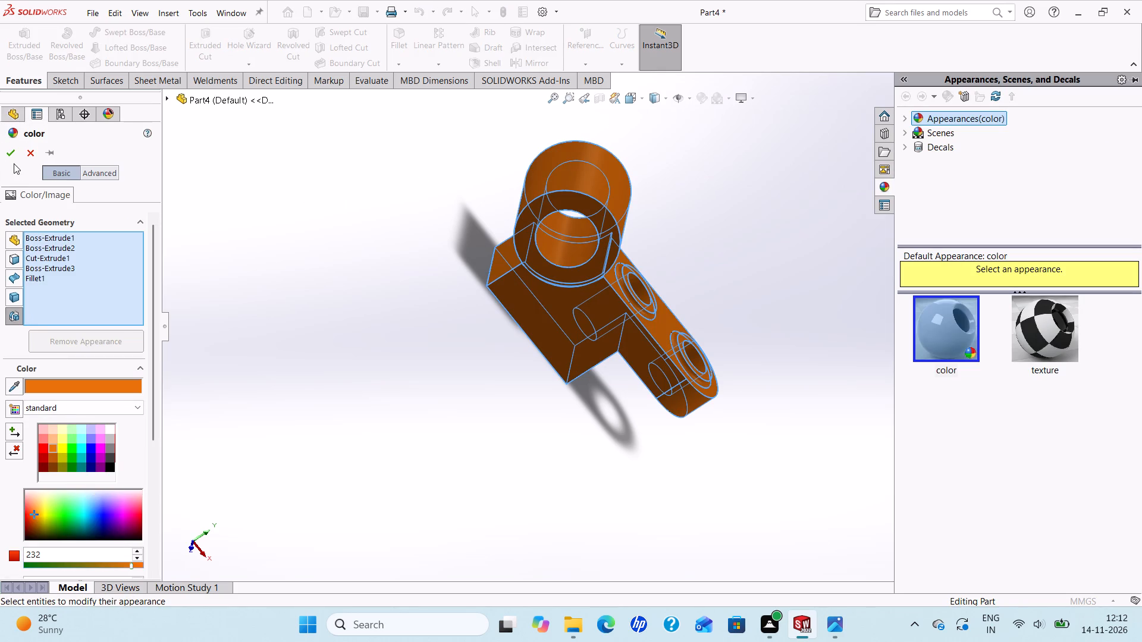
{"action": "left_click", "coordinate": [12, 156]}
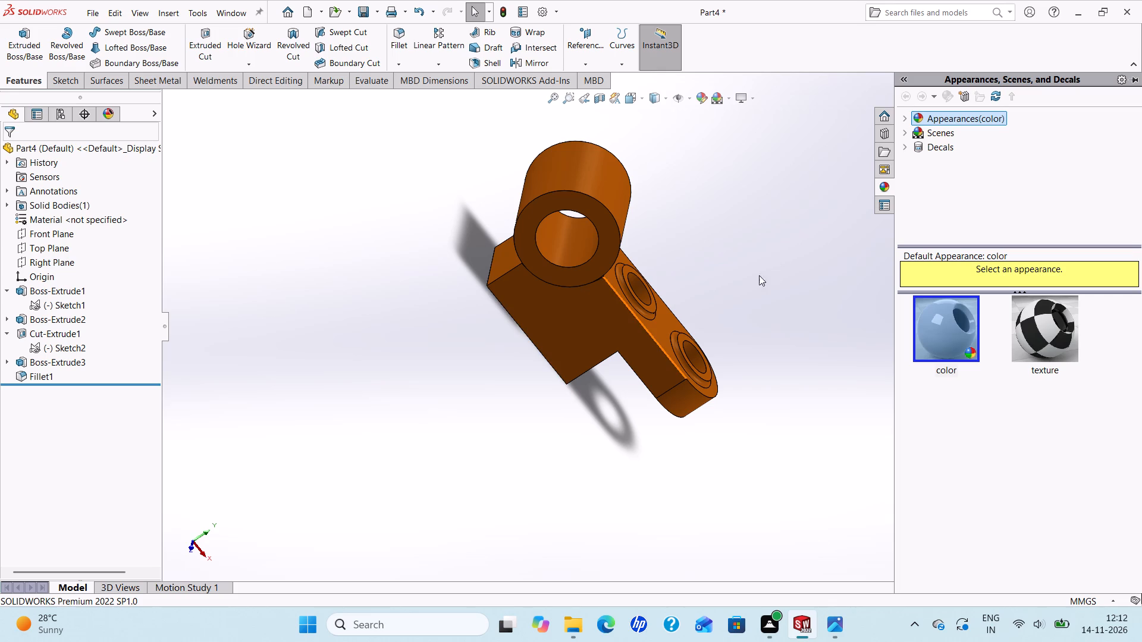
Examine the coloured part from several sides and compare it with the practice drawing.
{"action": "scroll", "coordinate": [739, 280], "scroll_direction": "up", "scroll_amount": 2}
{"action": "scroll", "coordinate": [723, 295], "scroll_direction": "down", "scroll_amount": 3}
{"action": "scroll", "coordinate": [663, 382], "scroll_direction": "up", "scroll_amount": 4}
{"action": "scroll", "coordinate": [500, 520], "scroll_direction": "down", "scroll_amount": 2}
{"action": "scroll", "coordinate": [503, 496], "scroll_direction": "up", "scroll_amount": 2}
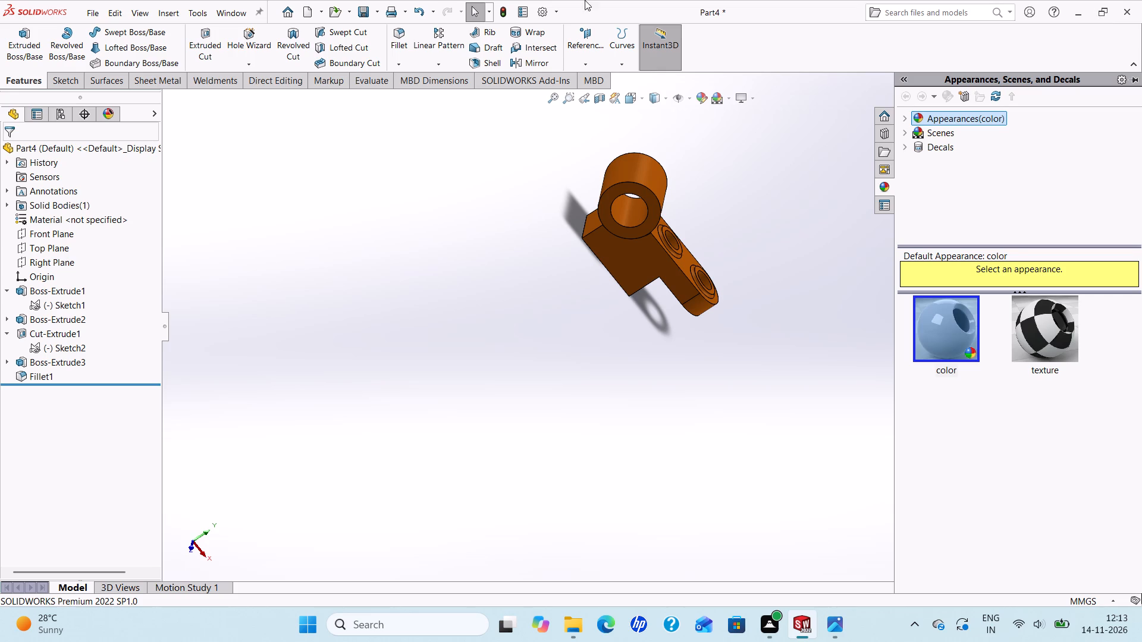
{"action": "scroll", "coordinate": [825, 231], "scroll_direction": "up", "scroll_amount": 2}
{"action": "scroll", "coordinate": [823, 232], "scroll_direction": "down", "scroll_amount": 2}
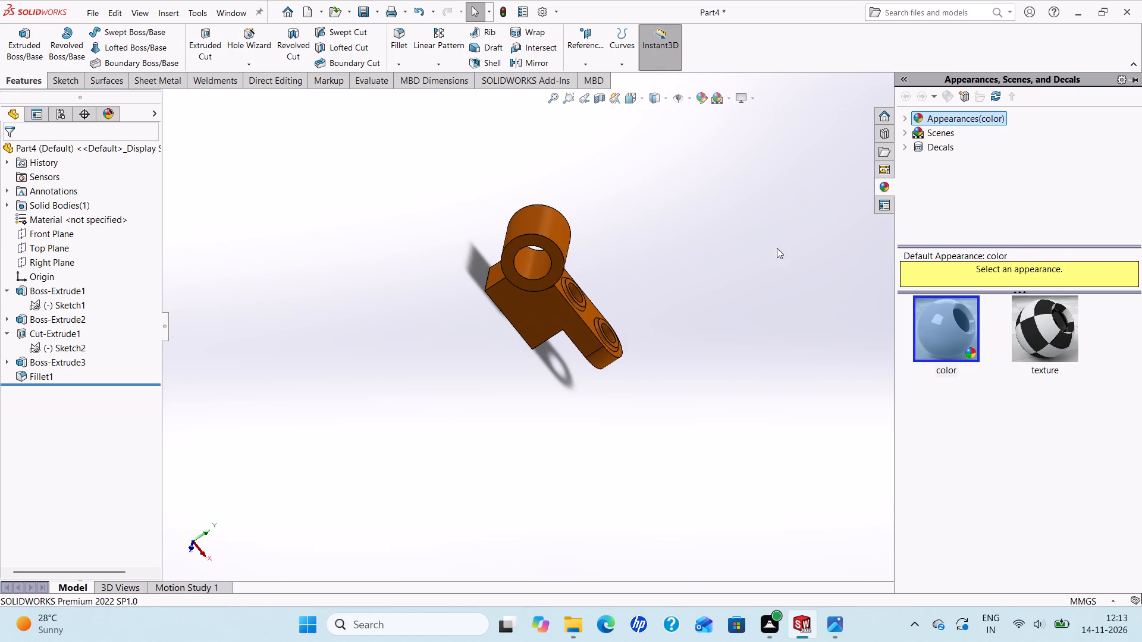
{"action": "scroll", "coordinate": [761, 257], "scroll_direction": "up", "scroll_amount": 2}
{"action": "left_click_drag", "start_coordinate": [757, 275], "coordinate": [932, 641]}
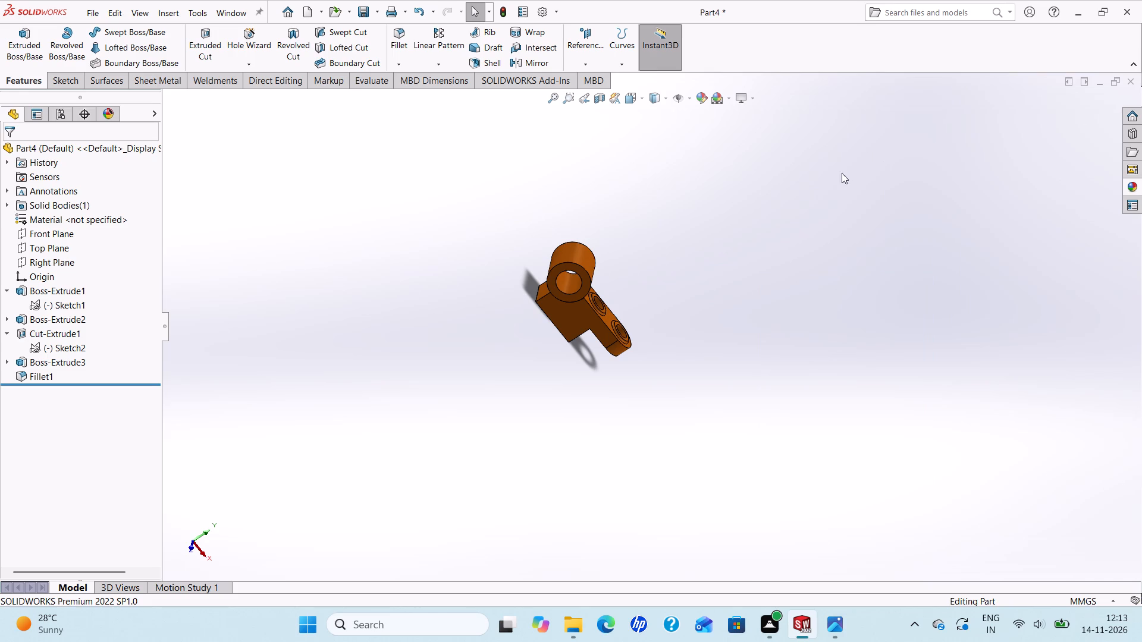
{"action": "scroll", "coordinate": [669, 285], "scroll_direction": "down", "scroll_amount": 3}
{"action": "scroll", "coordinate": [659, 283], "scroll_direction": "up", "scroll_amount": 4}
{"action": "scroll", "coordinate": [575, 344], "scroll_direction": "down", "scroll_amount": 2}
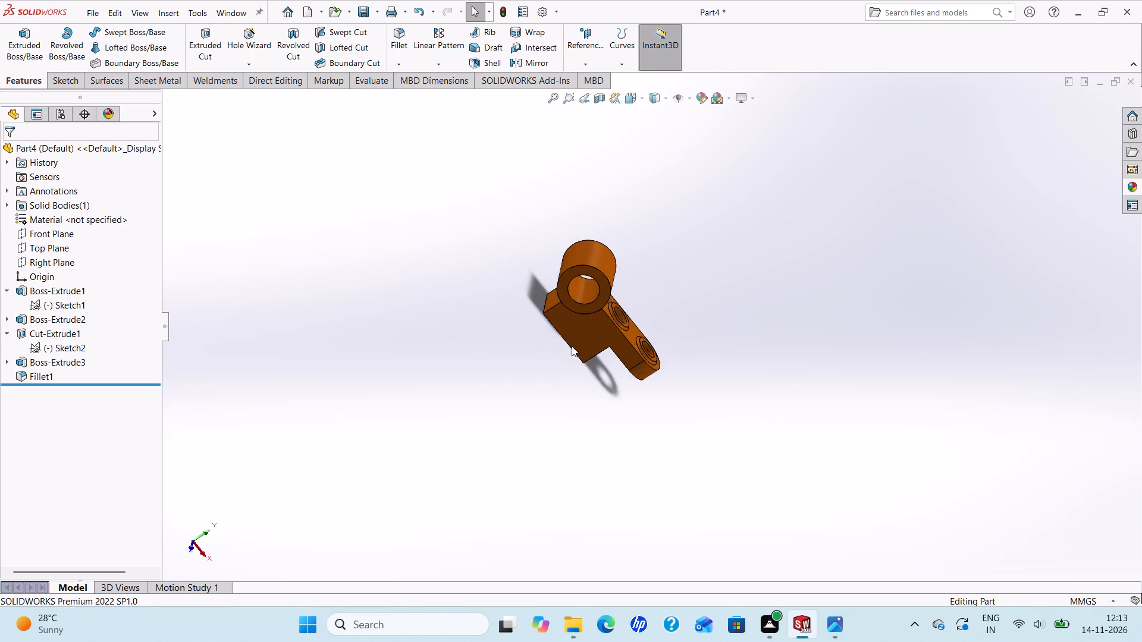
{"action": "scroll", "coordinate": [572, 346], "scroll_direction": "down", "scroll_amount": 1}
{"action": "scroll", "coordinate": [607, 340], "scroll_direction": "up", "scroll_amount": 2}
{"action": "scroll", "coordinate": [610, 339], "scroll_direction": "down", "scroll_amount": 3}
{"action": "scroll", "coordinate": [713, 257], "scroll_direction": "up", "scroll_amount": 4}
{"action": "scroll", "coordinate": [714, 257], "scroll_direction": "down", "scroll_amount": 4}
{"action": "scroll", "coordinate": [603, 328], "scroll_direction": "up", "scroll_amount": 3}
{"action": "scroll", "coordinate": [566, 391], "scroll_direction": "down", "scroll_amount": 1}
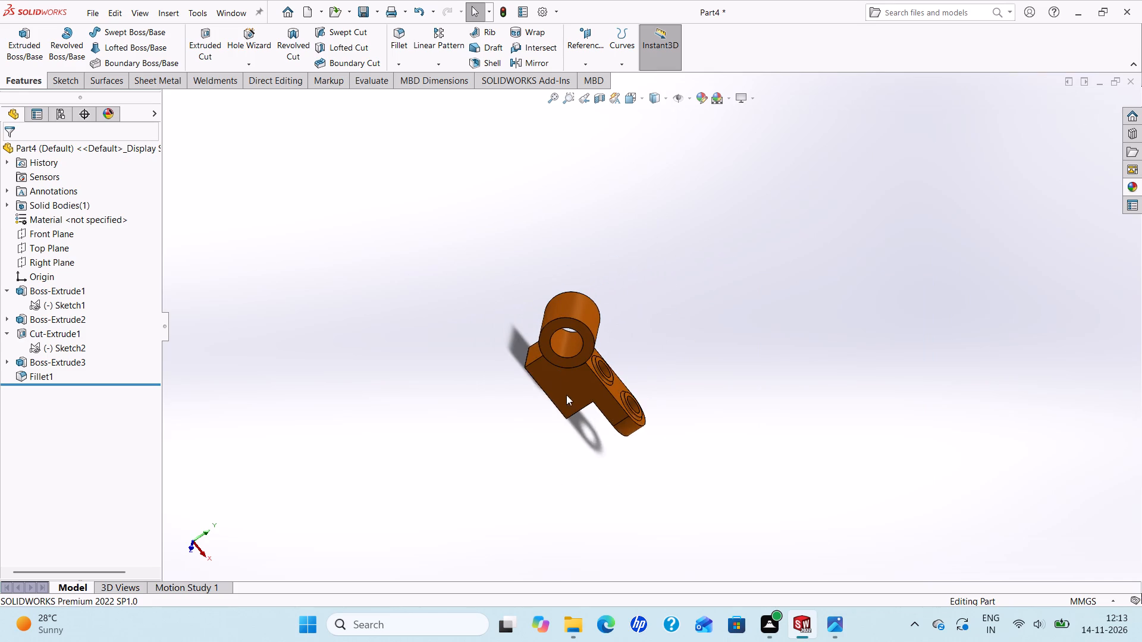
{"action": "scroll", "coordinate": [566, 395], "scroll_direction": "down", "scroll_amount": 1}
{"action": "middle_click_drag", "start_coordinate": [594, 380], "coordinate": [325, 299]}
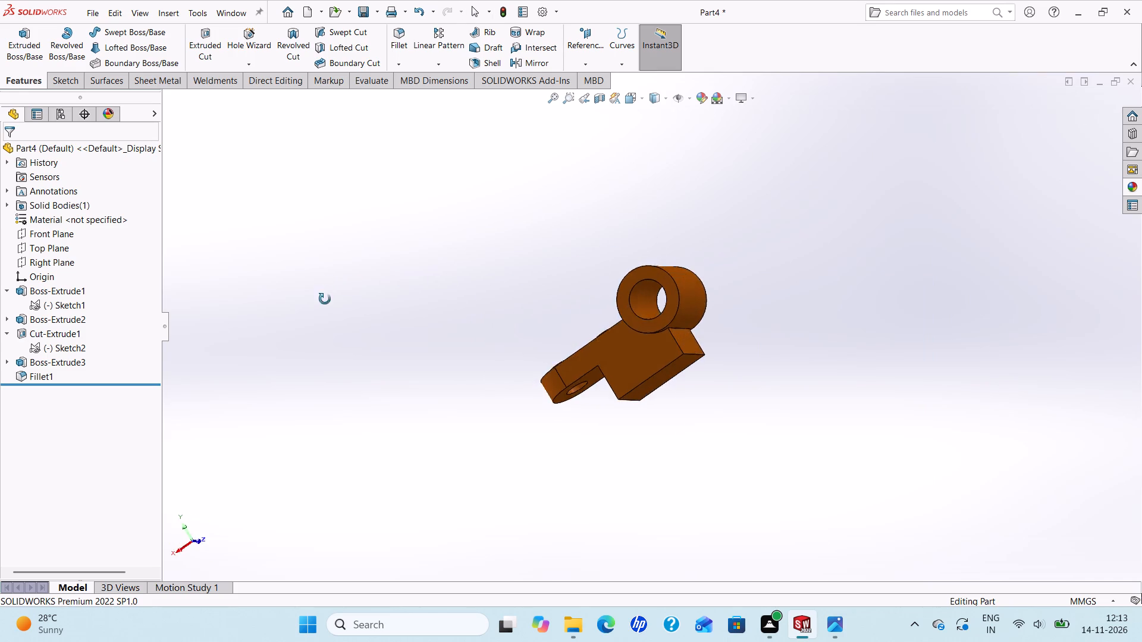
{"action": "middle_click_drag", "start_coordinate": [325, 299], "coordinate": [527, 401]}
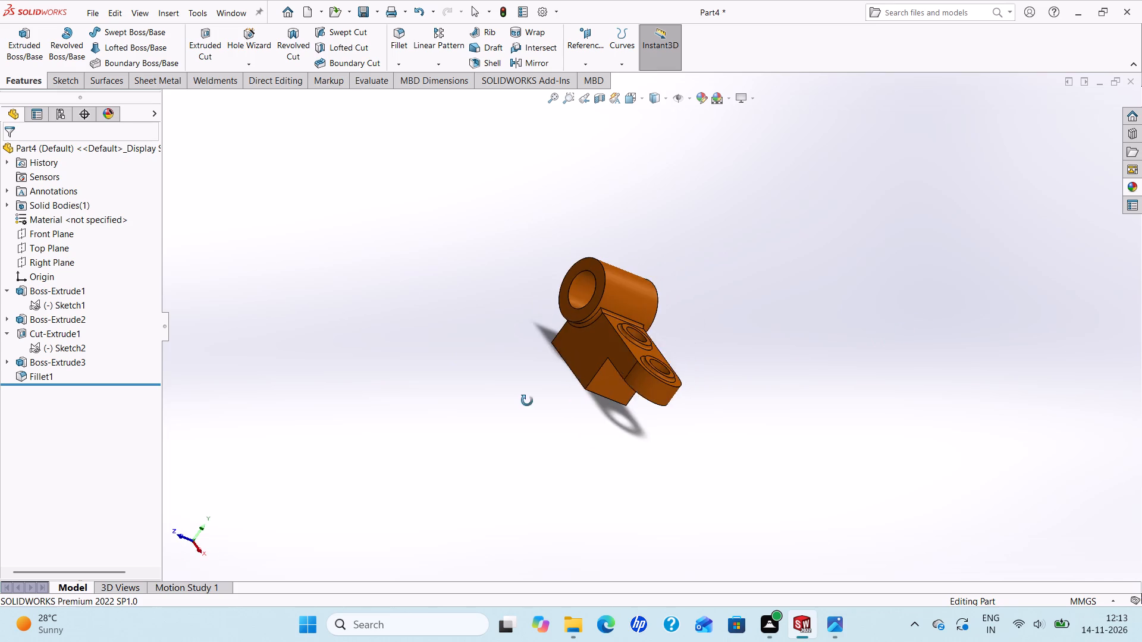
{"action": "middle_click_drag", "start_coordinate": [527, 401], "coordinate": [517, 401]}
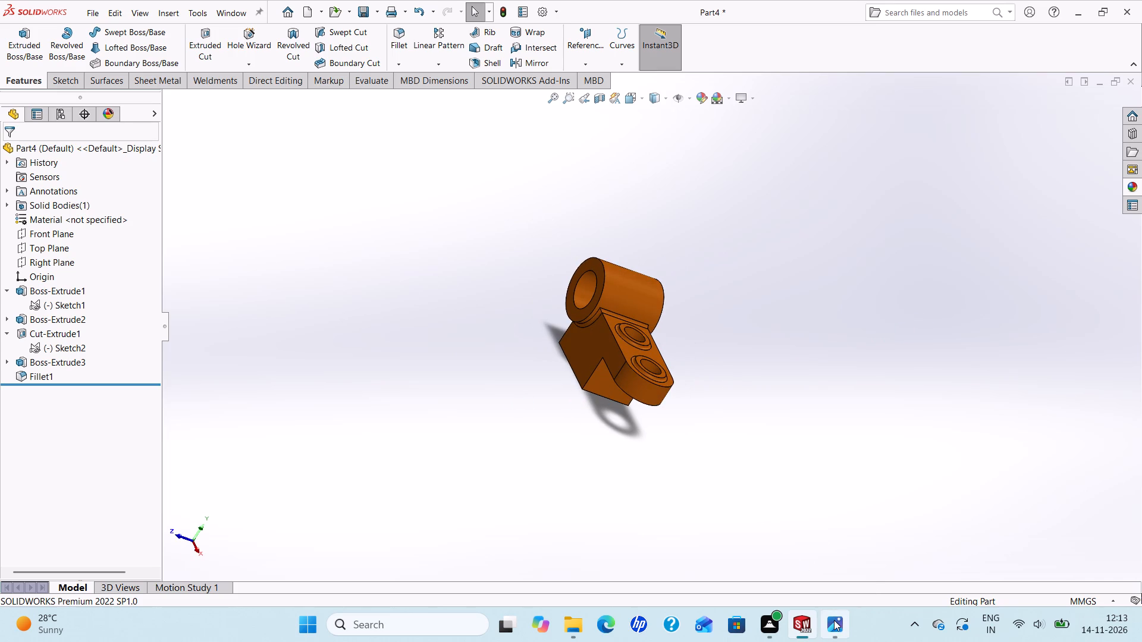
{"action": "left_click", "coordinate": [834, 620]}
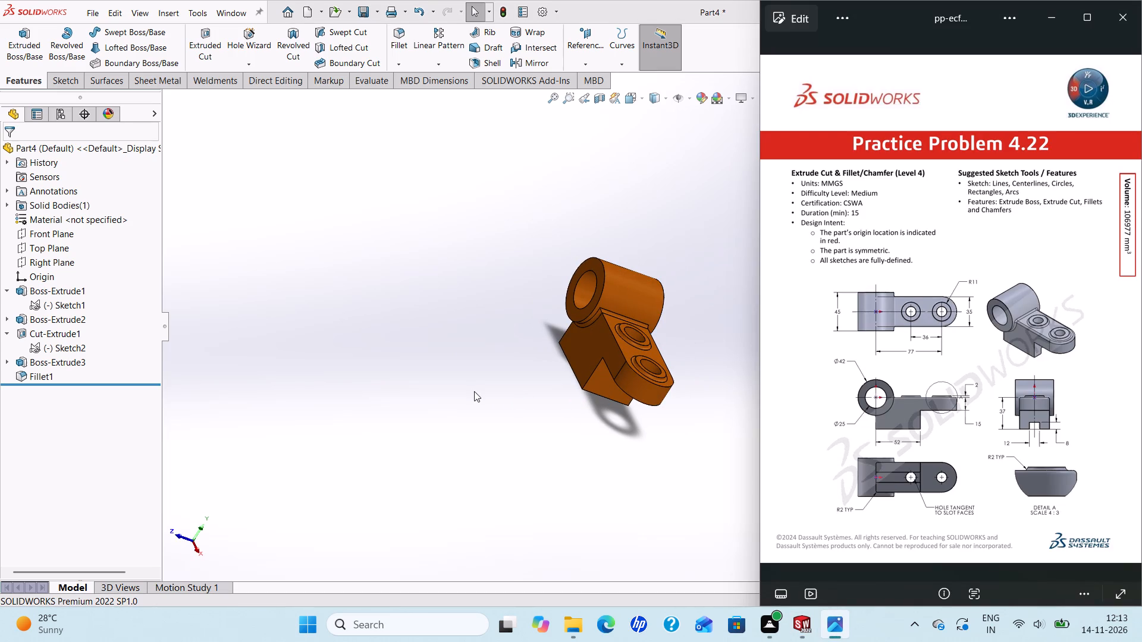
{"action": "left_click", "coordinate": [538, 382]}
{"action": "scroll", "coordinate": [827, 298], "scroll_direction": "down", "scroll_amount": 2}
{"action": "scroll", "coordinate": [817, 300], "scroll_direction": "up", "scroll_amount": 3}
{"action": "scroll", "coordinate": [672, 404], "scroll_direction": "down", "scroll_amount": 3}
{"action": "scroll", "coordinate": [659, 406], "scroll_direction": "up", "scroll_amount": 3}
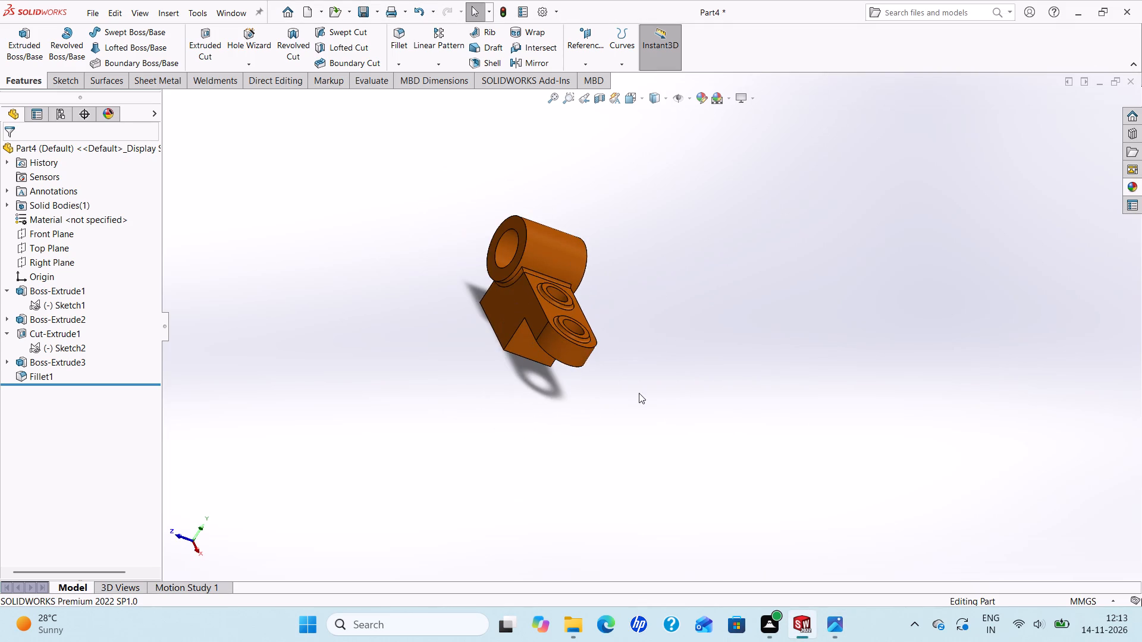
{"action": "scroll", "coordinate": [599, 344], "scroll_direction": "down", "scroll_amount": 2}
{"action": "scroll", "coordinate": [538, 297], "scroll_direction": "up", "scroll_amount": 1}
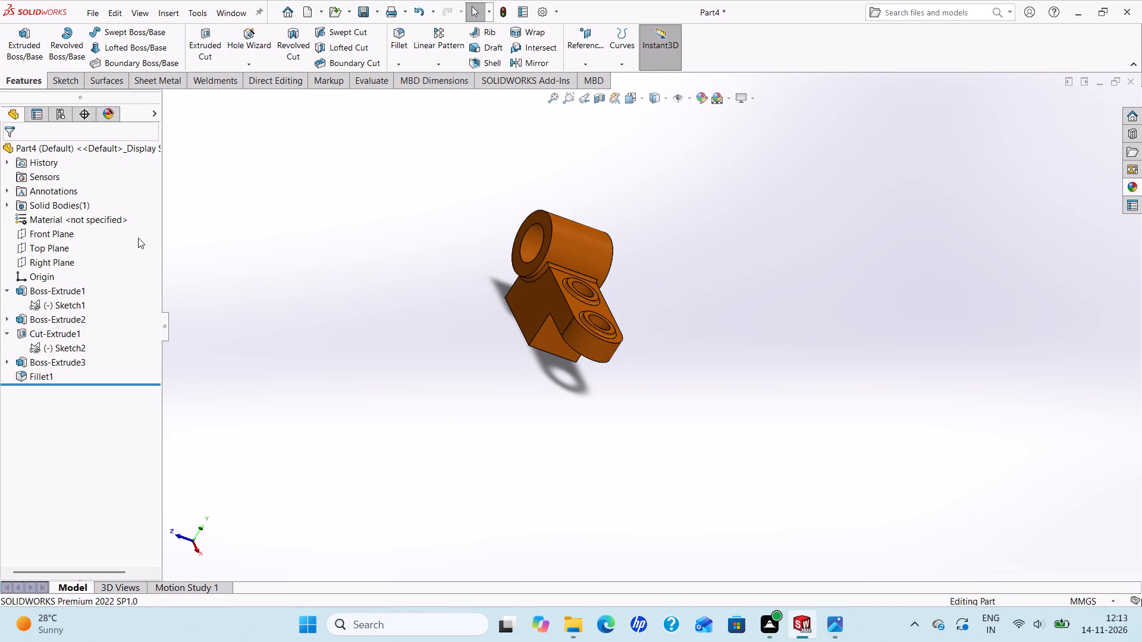
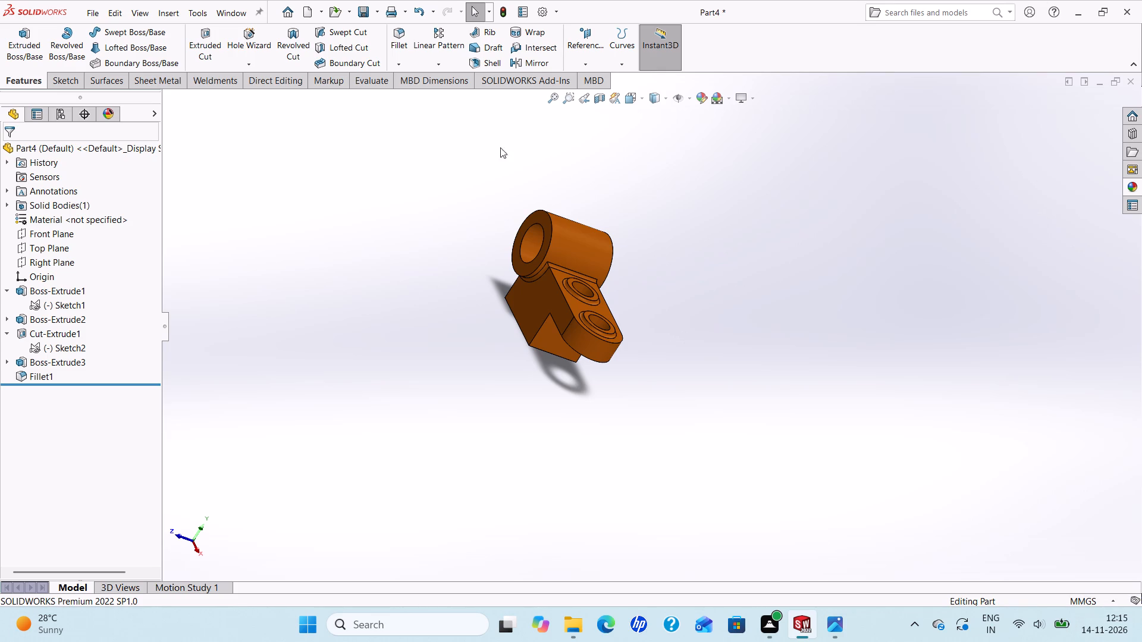
Examine the finished orange part up close, checking the sleeve bore, the slotted arm and the filleted bosses from several angles.
{"action": "scroll", "coordinate": [572, 250], "scroll_direction": "down", "scroll_amount": 2}
{"action": "scroll", "coordinate": [586, 284], "scroll_direction": "up", "scroll_amount": 1}
{"action": "scroll", "coordinate": [601, 285], "scroll_direction": "down", "scroll_amount": 2}
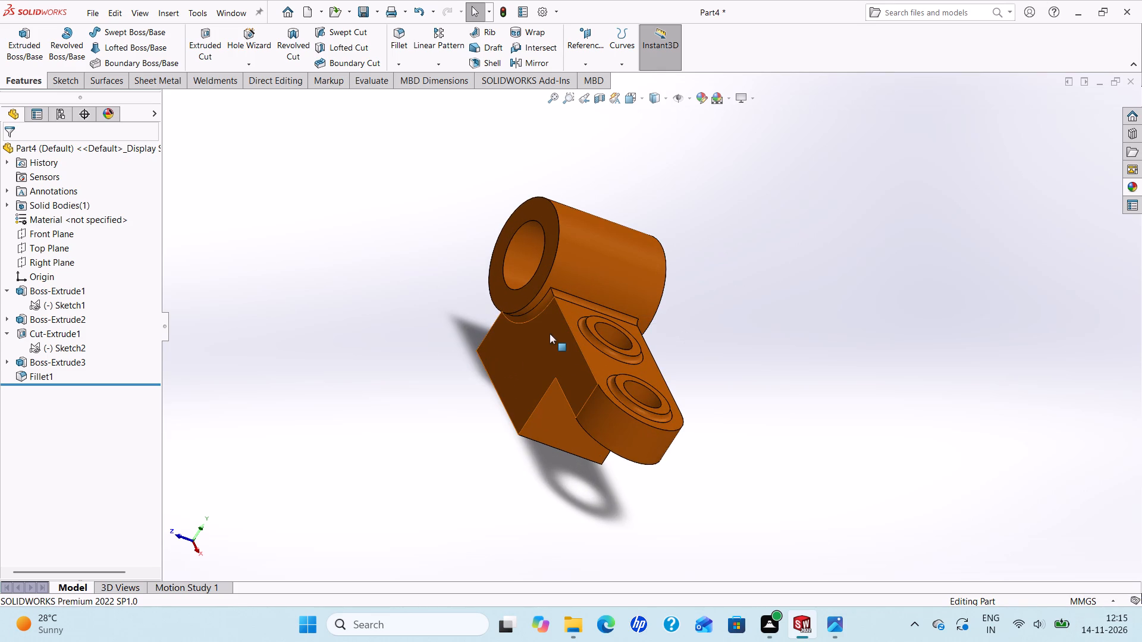
{"action": "middle_click_drag", "start_coordinate": [538, 342], "coordinate": [634, 464]}
{"action": "scroll", "coordinate": [608, 386], "scroll_direction": "down", "scroll_amount": 2}
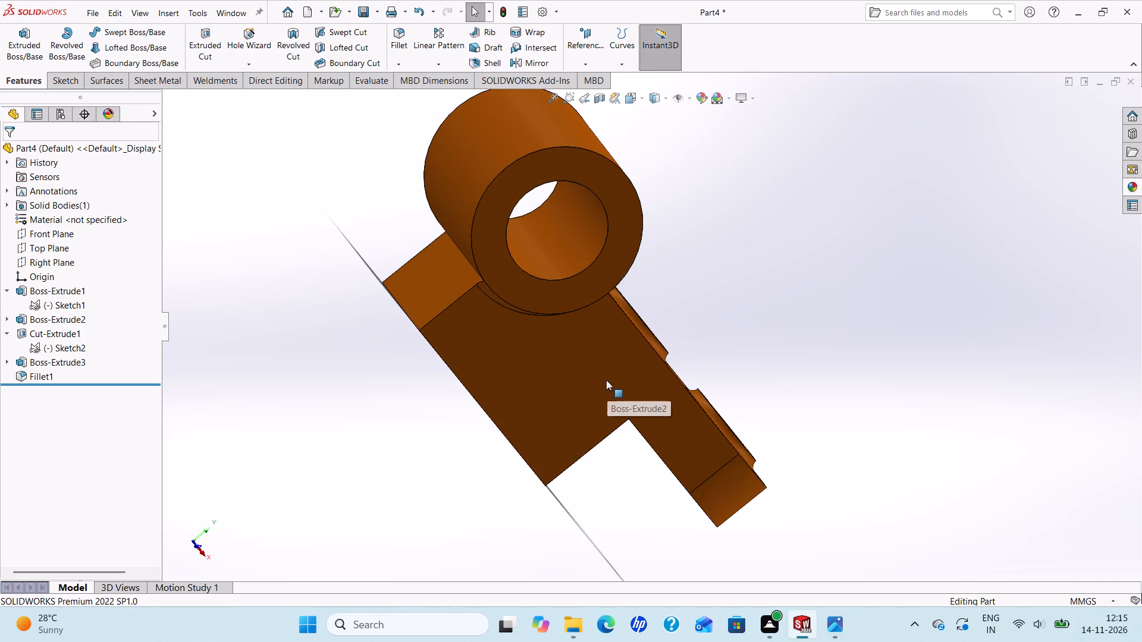
{"action": "middle_click_drag", "start_coordinate": [604, 377], "coordinate": [330, 222]}
{"action": "middle_click_drag", "start_coordinate": [353, 229], "coordinate": [565, 331]}
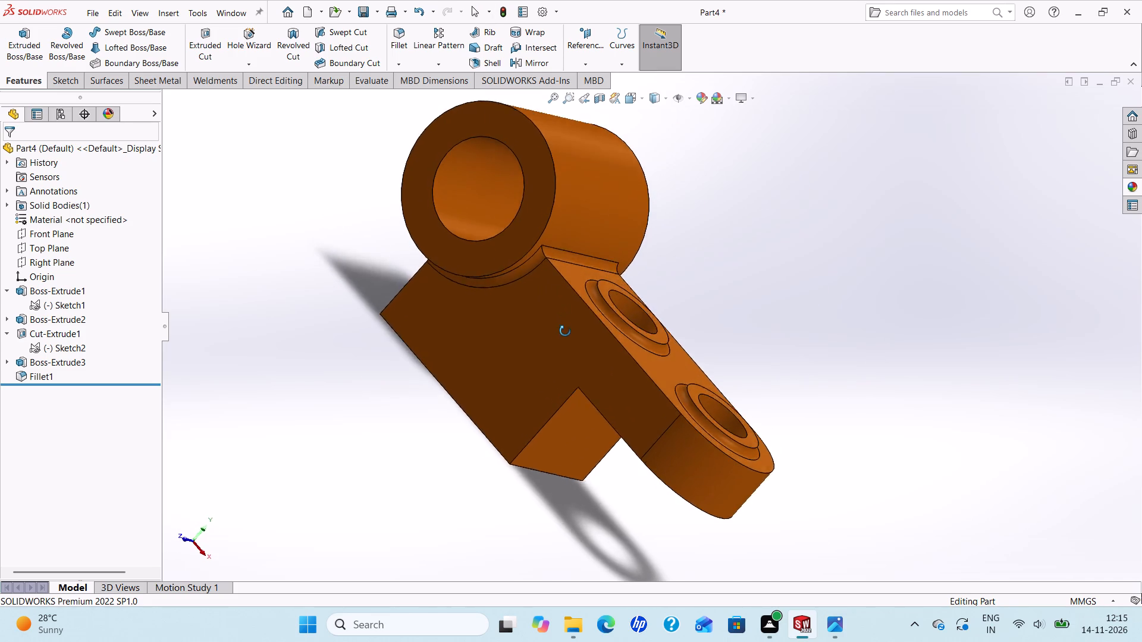
{"action": "middle_click_drag", "start_coordinate": [565, 331], "coordinate": [553, 364]}
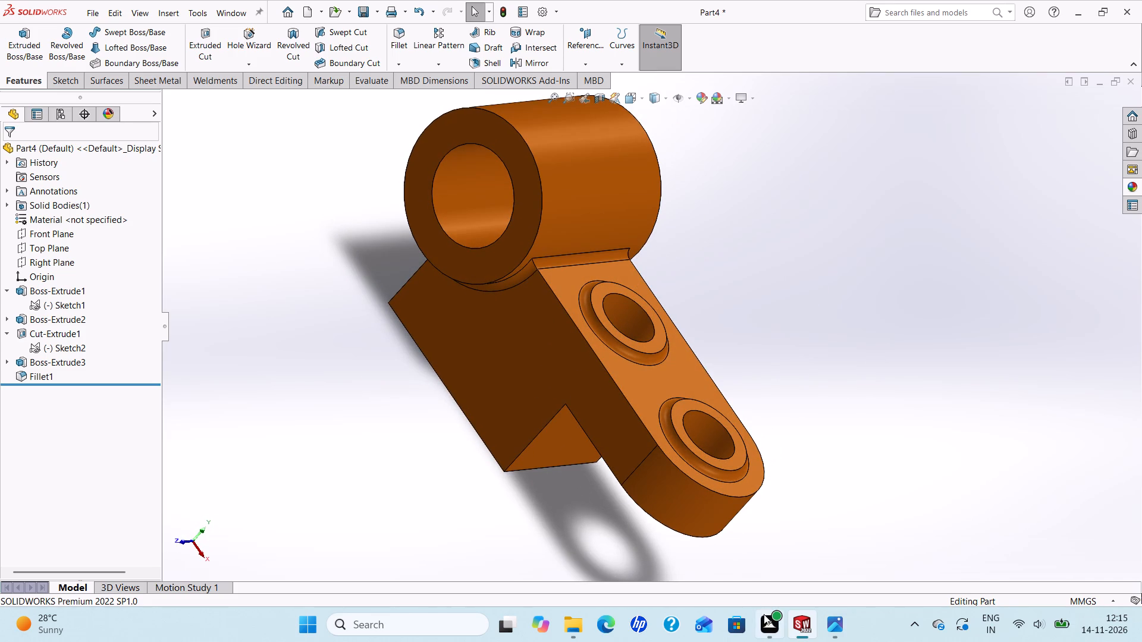
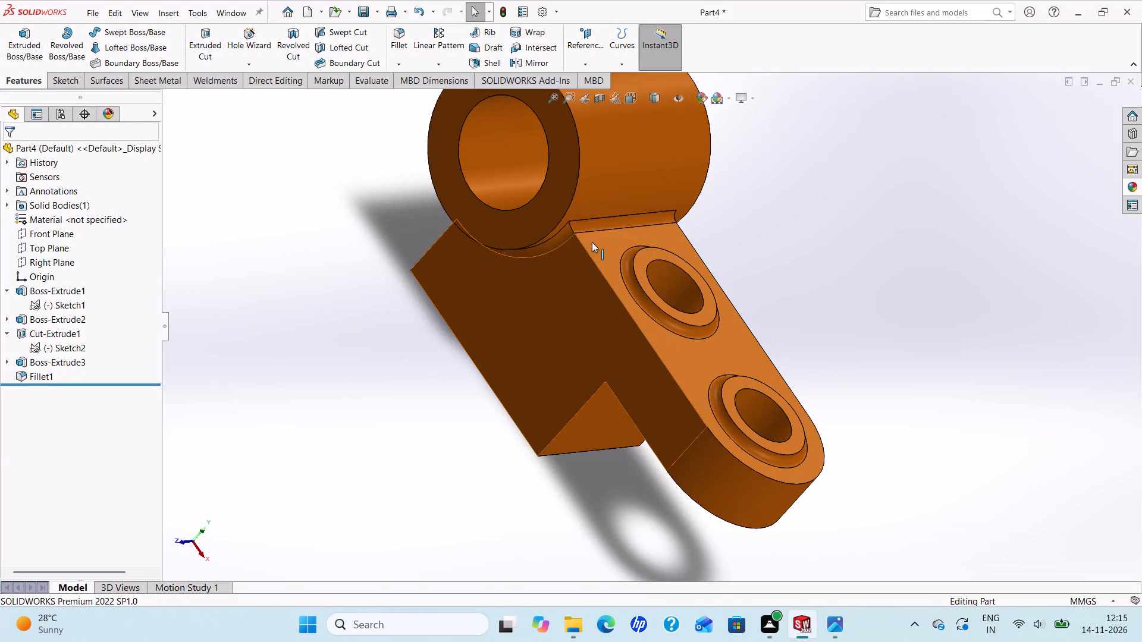
Save the part as "round sleeve" in the New folder inside the assembly folder on the Desktop.
{"action": "scroll", "coordinate": [548, 255], "scroll_direction": "up", "scroll_amount": 4}
{"action": "scroll", "coordinate": [548, 256], "scroll_direction": "down", "scroll_amount": 2}
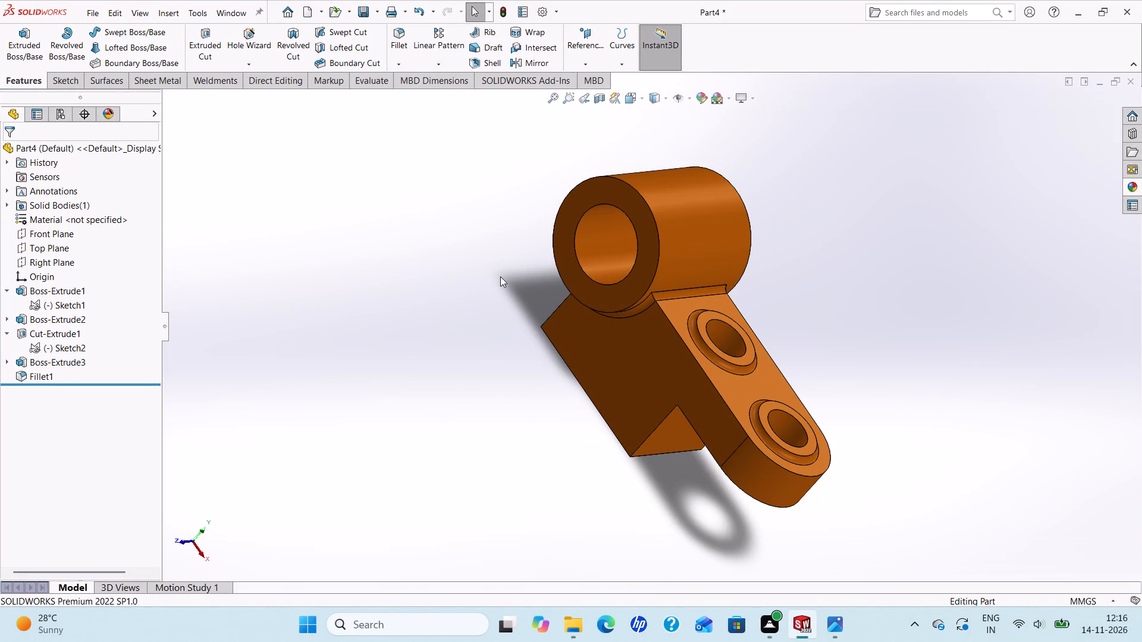
{"action": "key", "text": "ctrl+s"}
{"action": "type", "text": "round sleeve"}
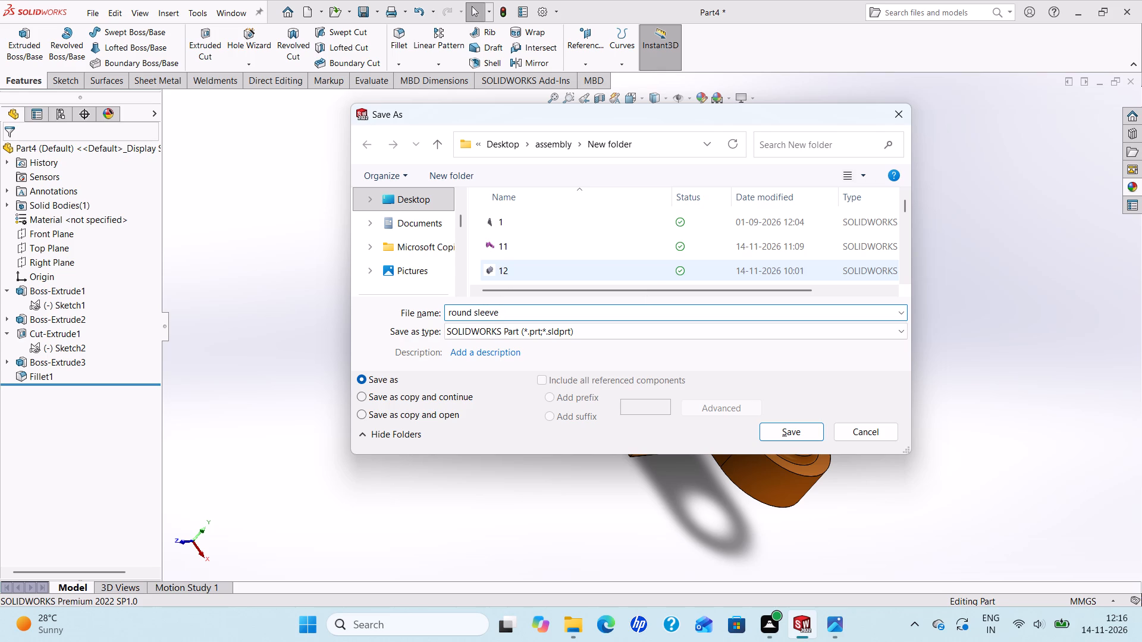
{"action": "left_click", "coordinate": [781, 434]}
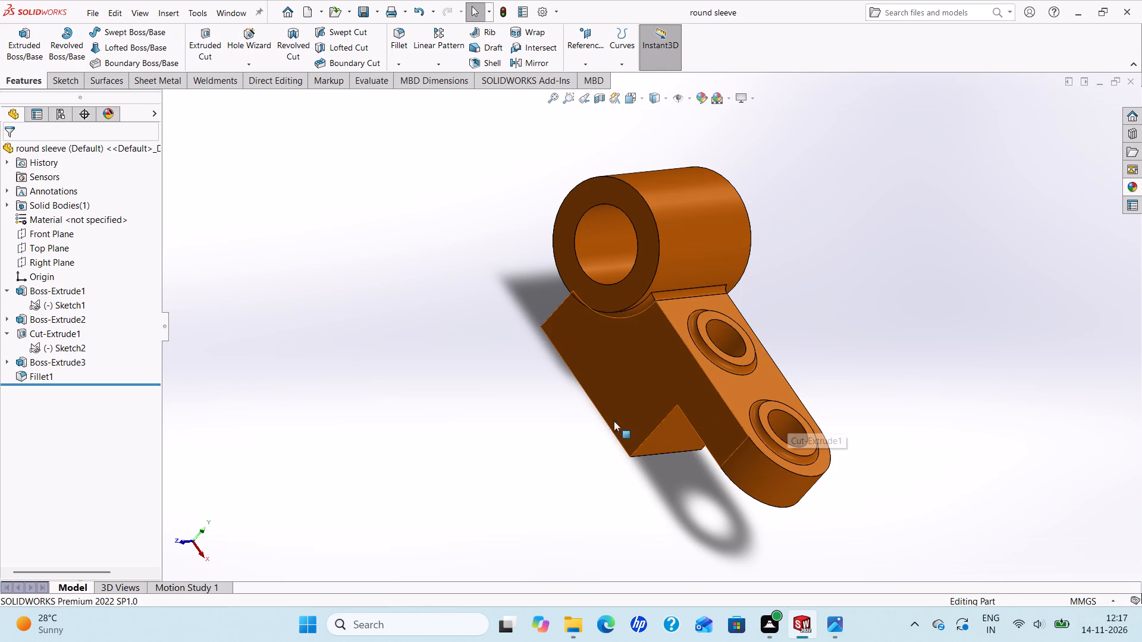
Examine the saved part from several angles, checking the bossed holes, the stepped arm profile, the sleeve bore and the underside.
{"action": "middle_click_drag", "start_coordinate": [637, 408], "coordinate": [638, 402]}
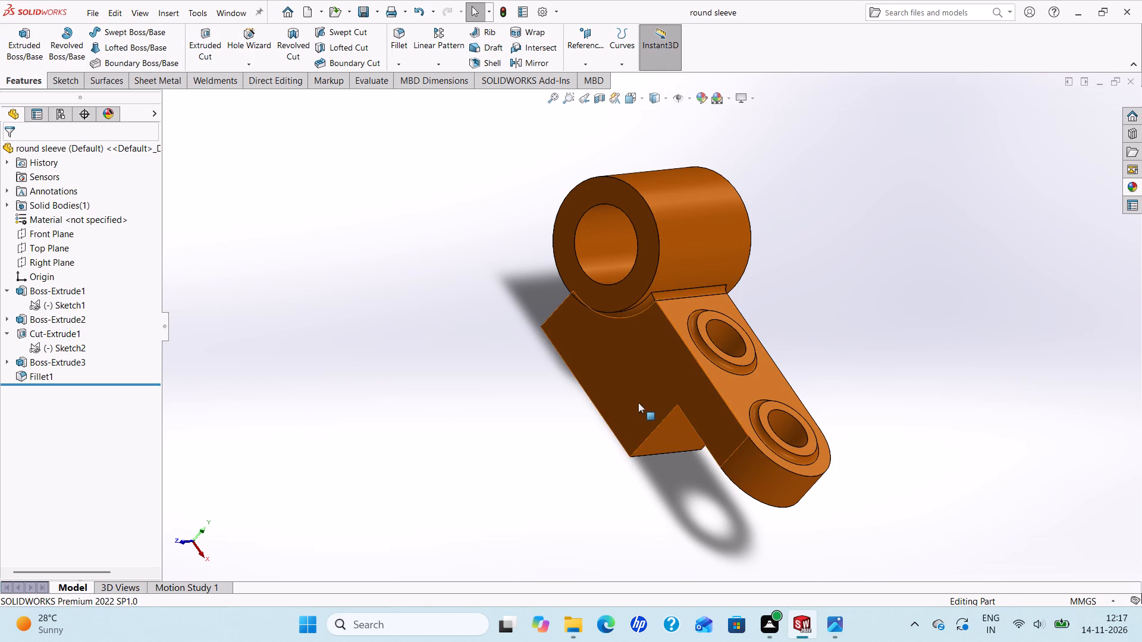
{"action": "middle_click_drag", "start_coordinate": [638, 402], "coordinate": [606, 333]}
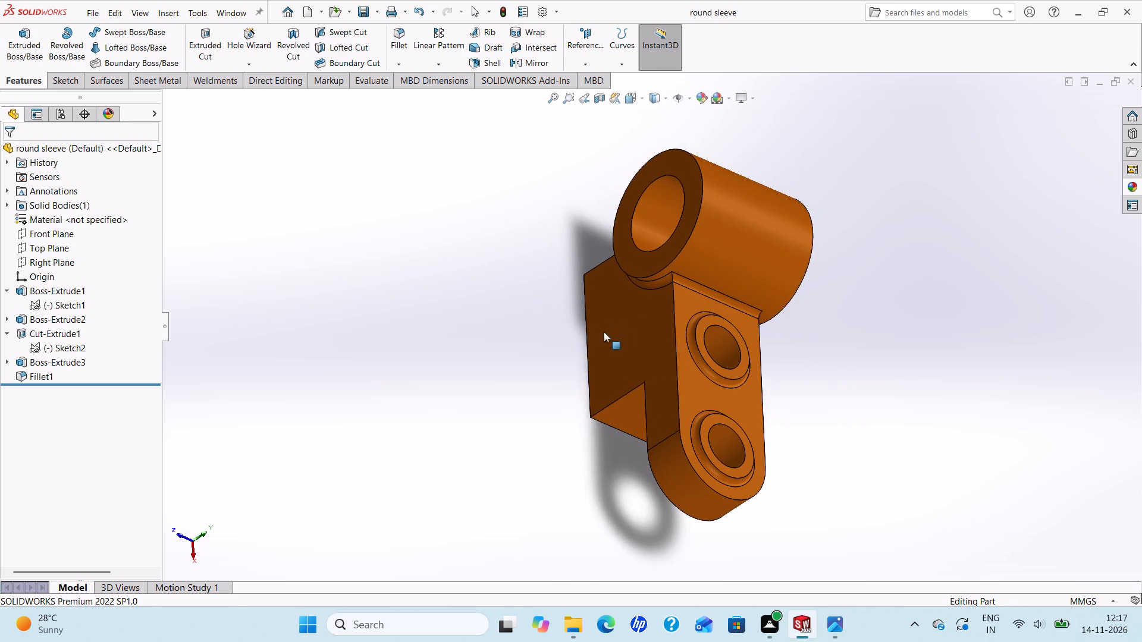
{"action": "scroll", "coordinate": [622, 326], "scroll_direction": "down", "scroll_amount": 1}
{"action": "scroll", "coordinate": [795, 289], "scroll_direction": "down", "scroll_amount": 1}
{"action": "scroll", "coordinate": [720, 323], "scroll_direction": "up", "scroll_amount": 2}
{"action": "scroll", "coordinate": [761, 332], "scroll_direction": "down", "scroll_amount": 1}
{"action": "scroll", "coordinate": [762, 333], "scroll_direction": "up", "scroll_amount": 1}
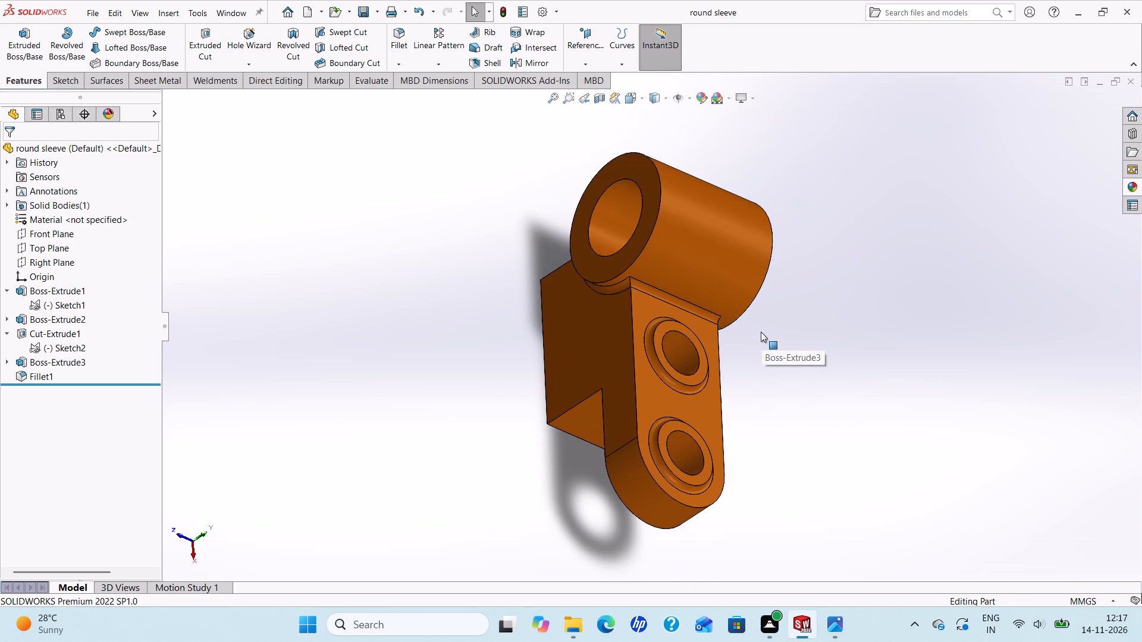
{"action": "scroll", "coordinate": [754, 319], "scroll_direction": "up", "scroll_amount": 1}
{"action": "scroll", "coordinate": [753, 316], "scroll_direction": "down", "scroll_amount": 1}
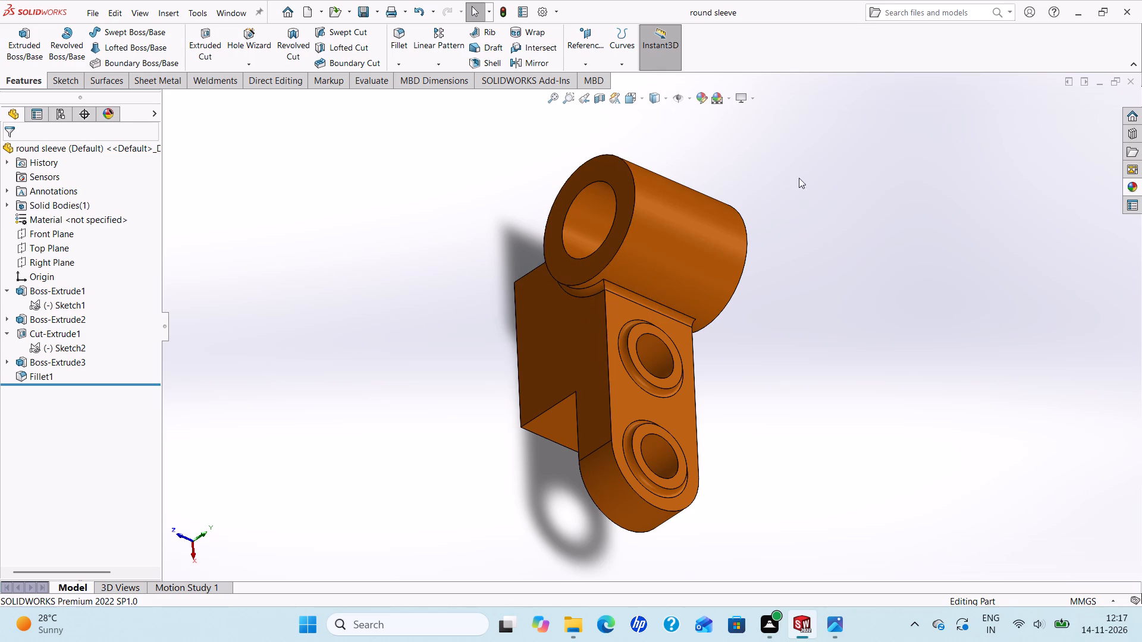
{"action": "scroll", "coordinate": [877, 81], "scroll_direction": "up", "scroll_amount": 2}
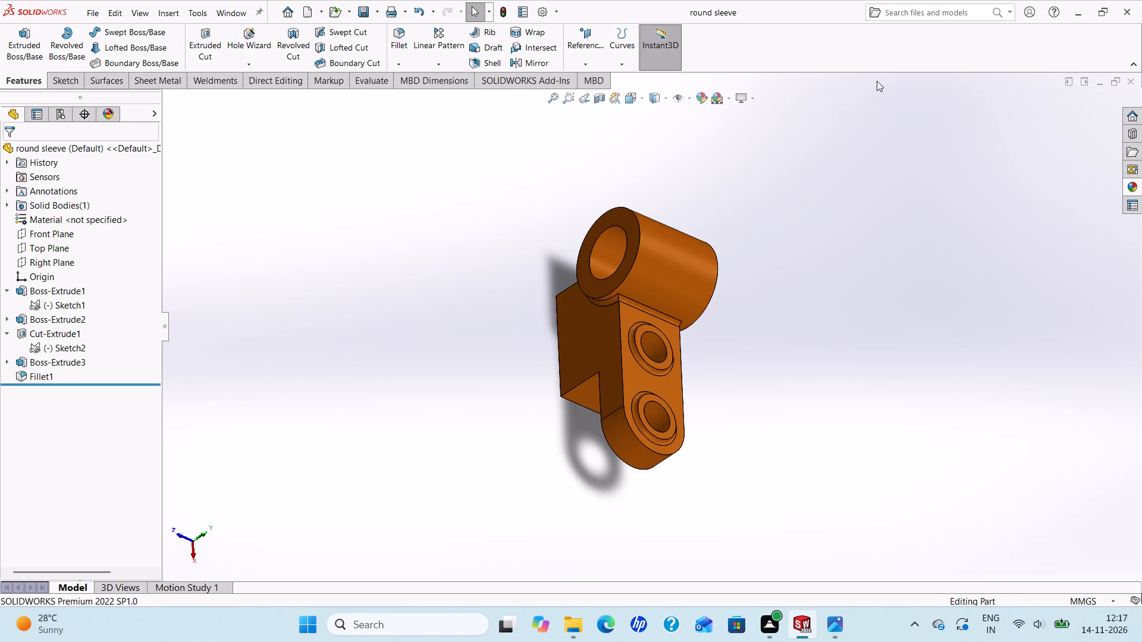
{"action": "scroll", "coordinate": [877, 81], "scroll_direction": "down", "scroll_amount": 1}
{"action": "scroll", "coordinate": [667, 269], "scroll_direction": "up", "scroll_amount": 2}
{"action": "scroll", "coordinate": [779, 305], "scroll_direction": "down", "scroll_amount": 1}
{"action": "scroll", "coordinate": [777, 304], "scroll_direction": "up", "scroll_amount": 2}
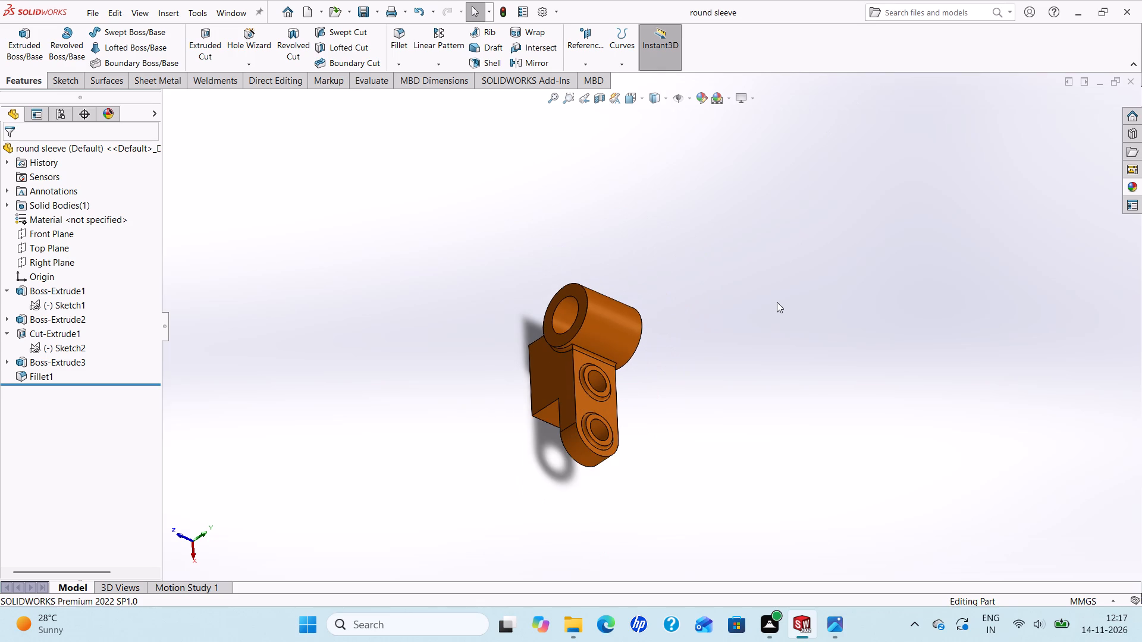
{"action": "middle_click_drag", "start_coordinate": [774, 299], "coordinate": [617, 219]}
{"action": "scroll", "coordinate": [617, 252], "scroll_direction": "down", "scroll_amount": 2}
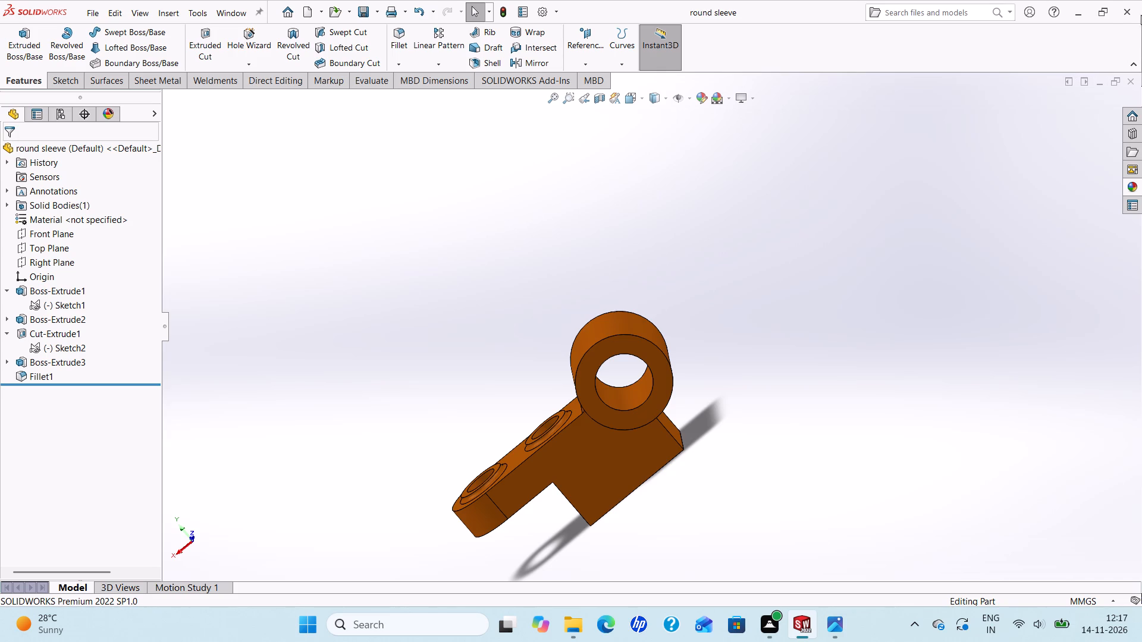
{"action": "scroll", "coordinate": [528, 152], "scroll_direction": "up", "scroll_amount": 1}
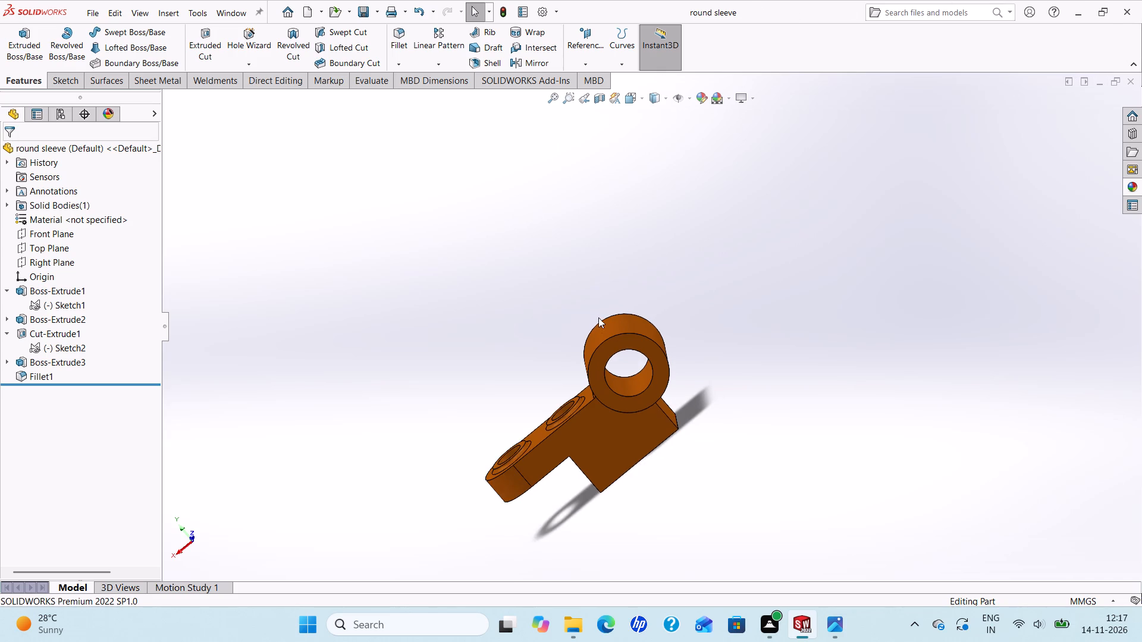
{"action": "scroll", "coordinate": [598, 319], "scroll_direction": "down", "scroll_amount": 2}
{"action": "scroll", "coordinate": [595, 438], "scroll_direction": "up", "scroll_amount": 2}
{"action": "scroll", "coordinate": [624, 462], "scroll_direction": "down", "scroll_amount": 3}
{"action": "scroll", "coordinate": [627, 432], "scroll_direction": "up", "scroll_amount": 3}
{"action": "scroll", "coordinate": [627, 430], "scroll_direction": "down", "scroll_amount": 2}
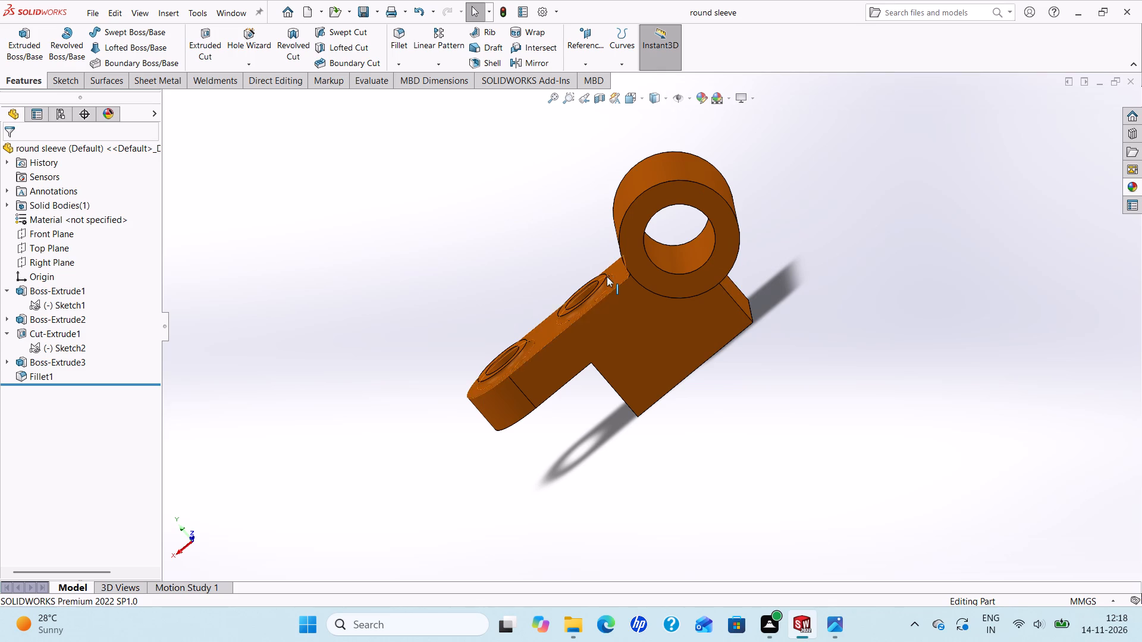
{"action": "scroll", "coordinate": [694, 236], "scroll_direction": "down", "scroll_amount": 1}
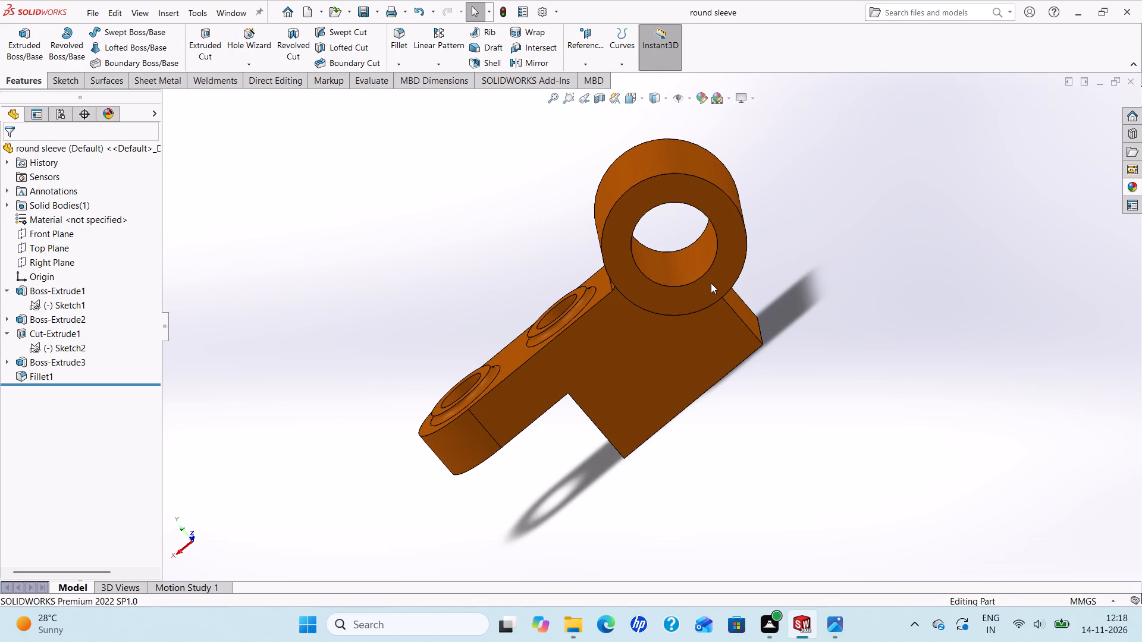
{"action": "scroll", "coordinate": [706, 262], "scroll_direction": "up", "scroll_amount": 3}
{"action": "middle_click_drag", "start_coordinate": [695, 271], "coordinate": [654, 299]}
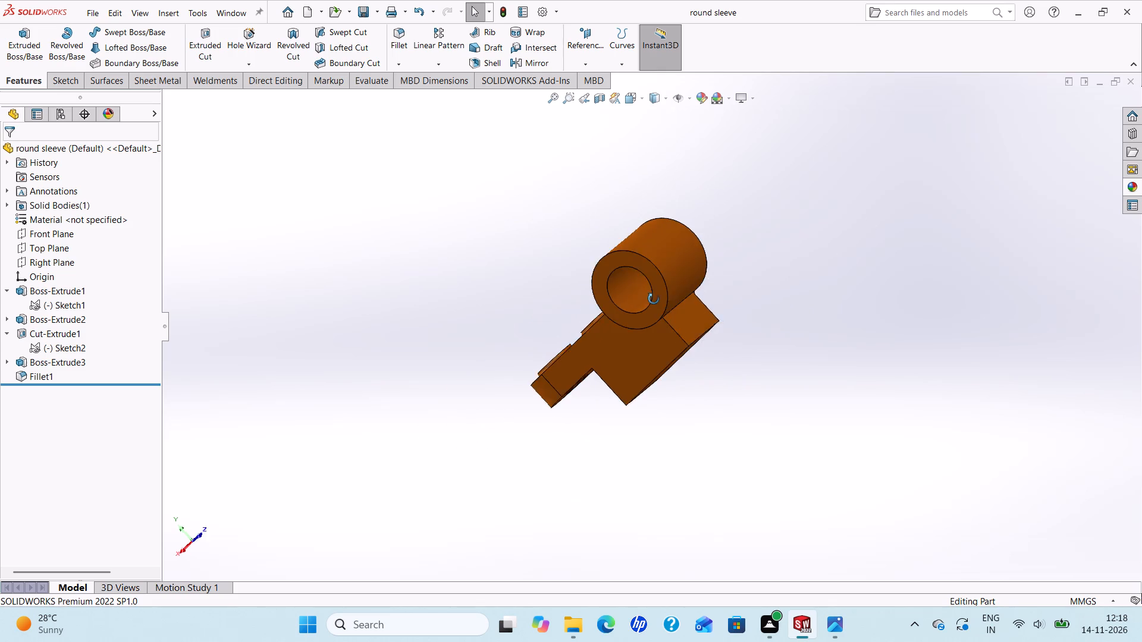
{"action": "middle_click_drag", "start_coordinate": [654, 299], "coordinate": [607, 486]}
{"action": "middle_click_drag", "start_coordinate": [615, 474], "coordinate": [561, 476]}
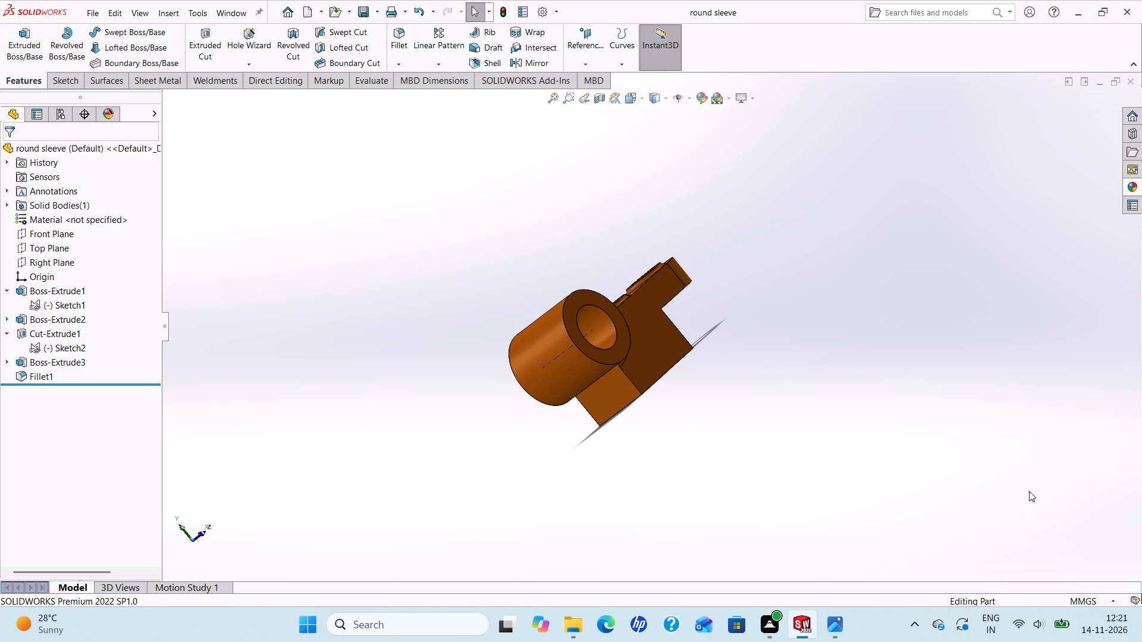
{"action": "scroll", "coordinate": [698, 387], "scroll_direction": "down", "scroll_amount": 2}
{"action": "scroll", "coordinate": [697, 387], "scroll_direction": "up", "scroll_amount": 1}
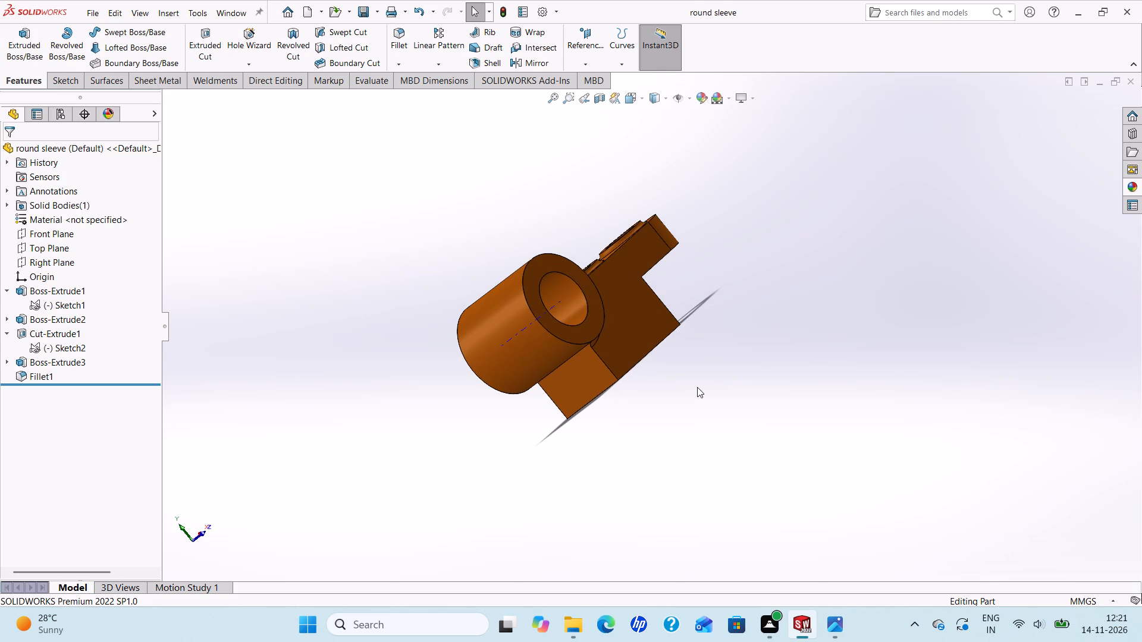
{"action": "scroll", "coordinate": [664, 339], "scroll_direction": "down", "scroll_amount": 1}
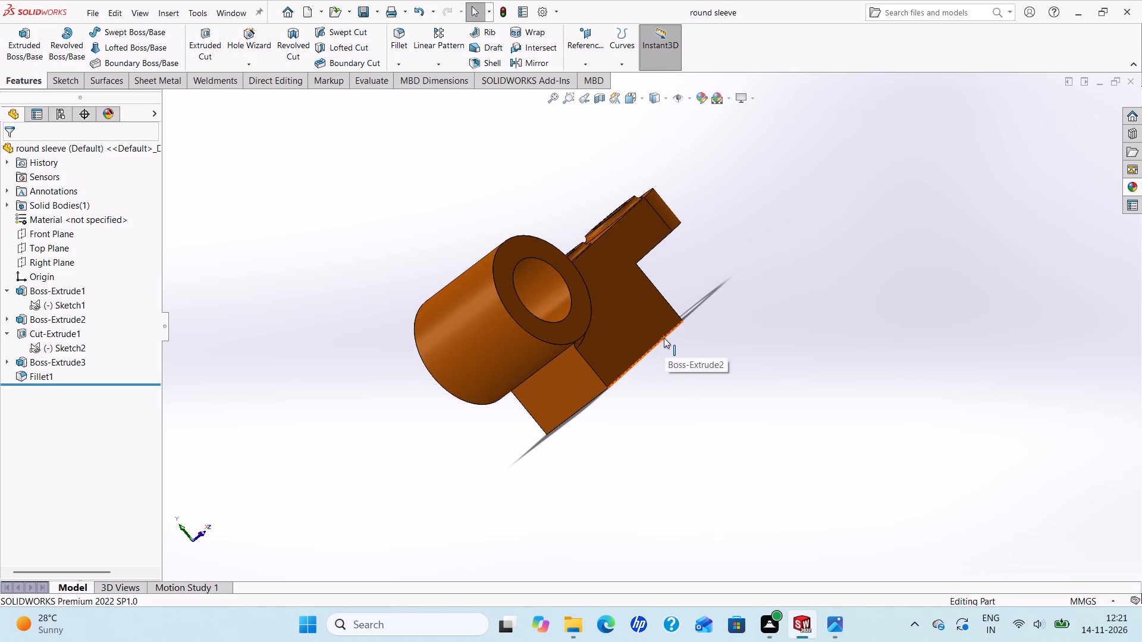
{"action": "scroll", "coordinate": [663, 336], "scroll_direction": "up", "scroll_amount": 1}
{"action": "scroll", "coordinate": [613, 305], "scroll_direction": "down", "scroll_amount": 1}
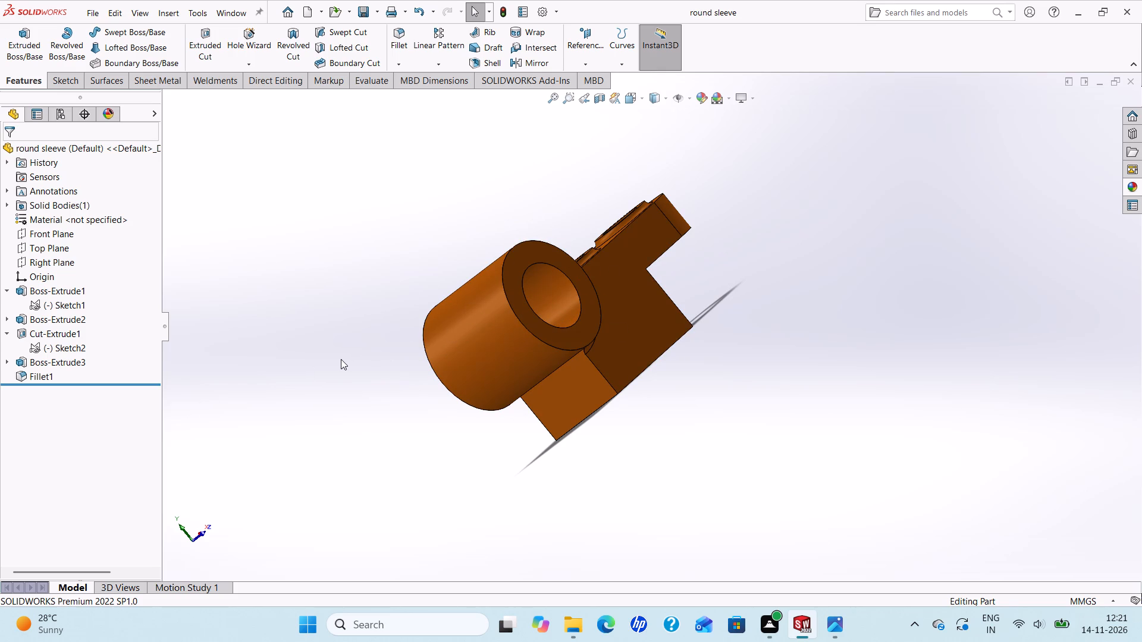
Save the round sleeve part again.
{"action": "key", "text": "ctrl+s"}
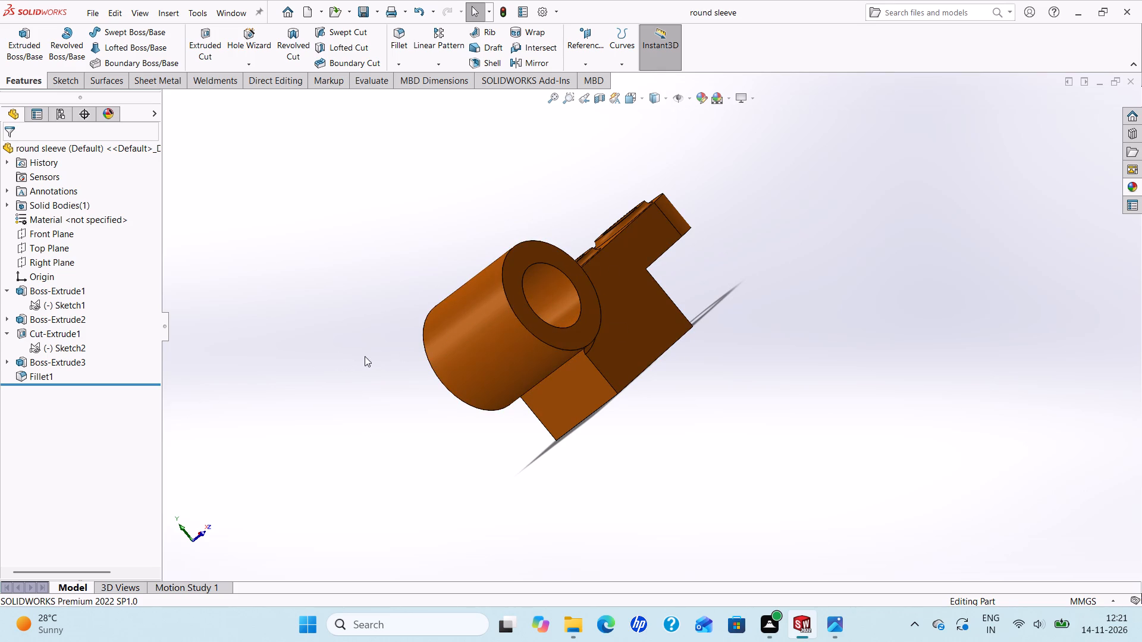
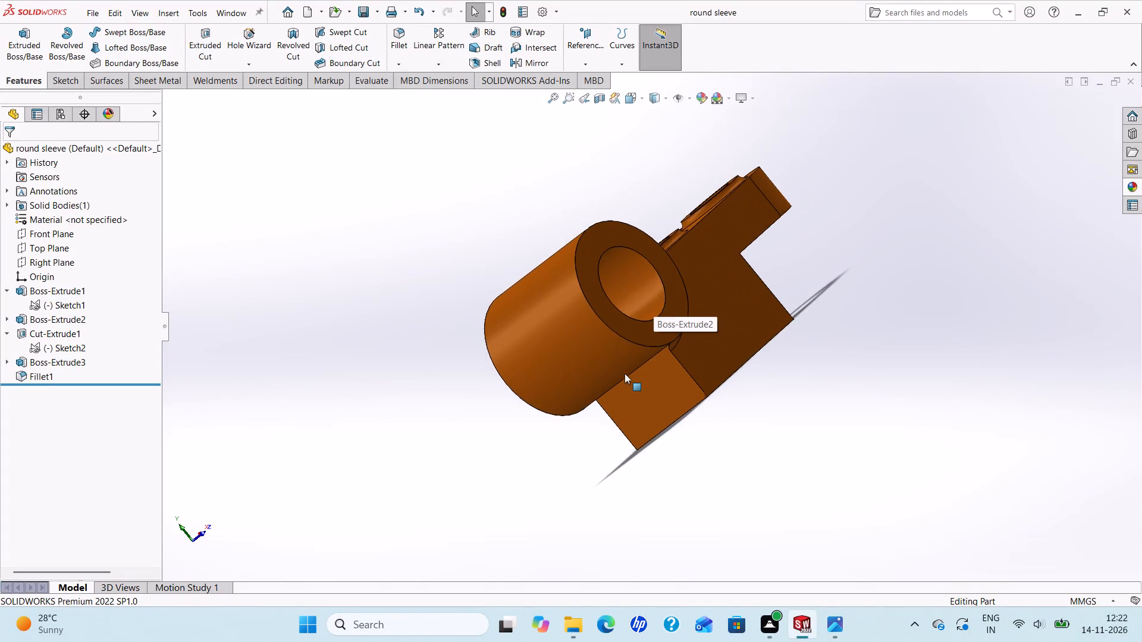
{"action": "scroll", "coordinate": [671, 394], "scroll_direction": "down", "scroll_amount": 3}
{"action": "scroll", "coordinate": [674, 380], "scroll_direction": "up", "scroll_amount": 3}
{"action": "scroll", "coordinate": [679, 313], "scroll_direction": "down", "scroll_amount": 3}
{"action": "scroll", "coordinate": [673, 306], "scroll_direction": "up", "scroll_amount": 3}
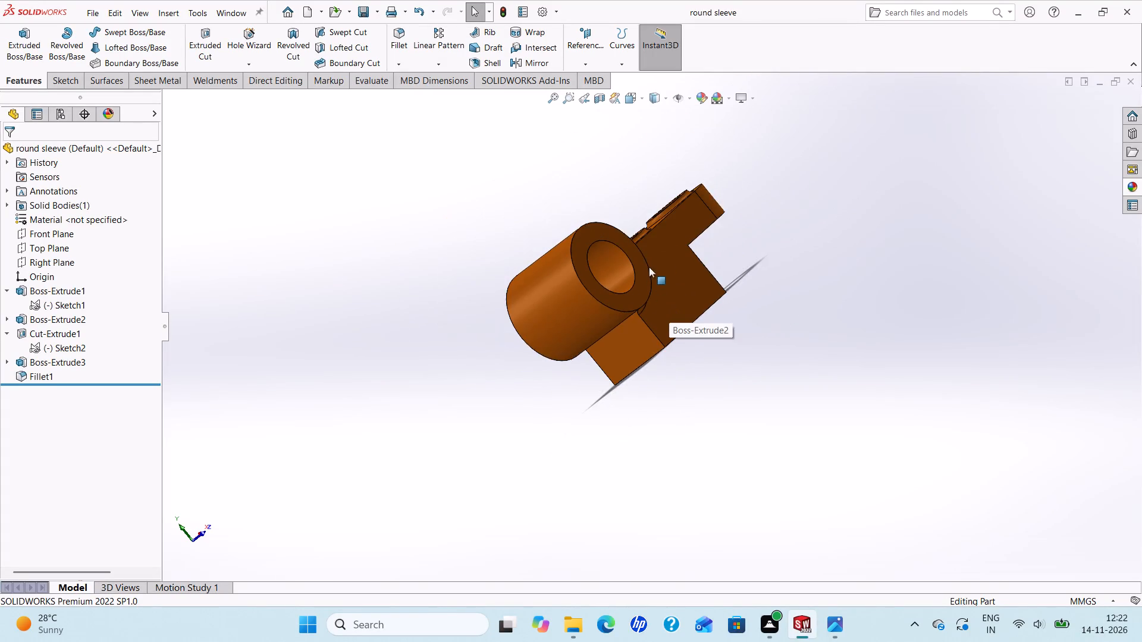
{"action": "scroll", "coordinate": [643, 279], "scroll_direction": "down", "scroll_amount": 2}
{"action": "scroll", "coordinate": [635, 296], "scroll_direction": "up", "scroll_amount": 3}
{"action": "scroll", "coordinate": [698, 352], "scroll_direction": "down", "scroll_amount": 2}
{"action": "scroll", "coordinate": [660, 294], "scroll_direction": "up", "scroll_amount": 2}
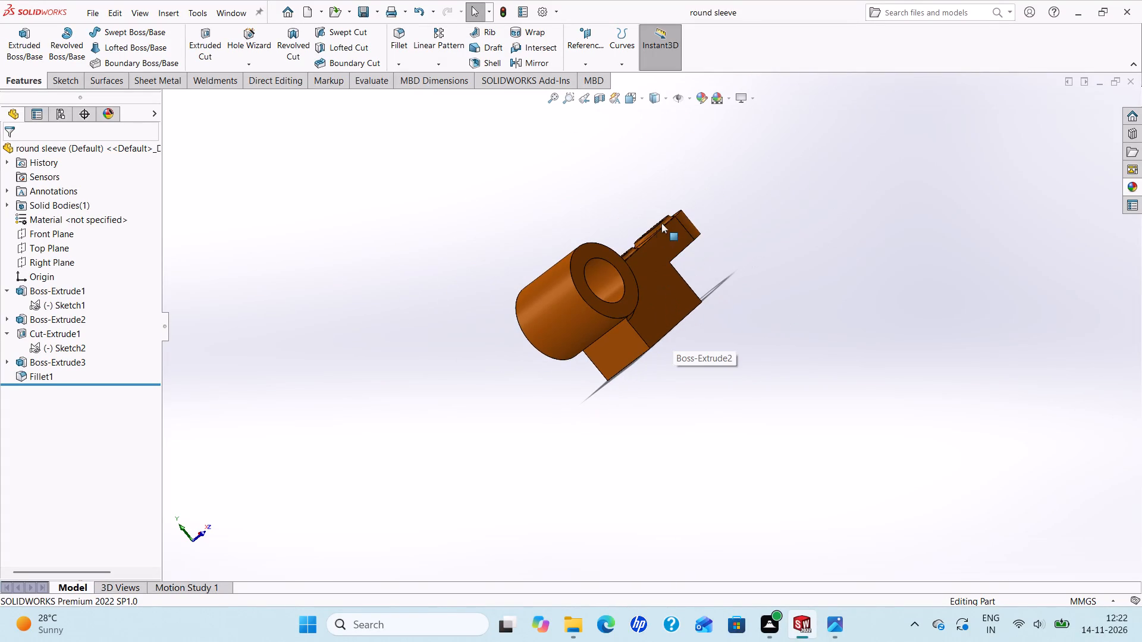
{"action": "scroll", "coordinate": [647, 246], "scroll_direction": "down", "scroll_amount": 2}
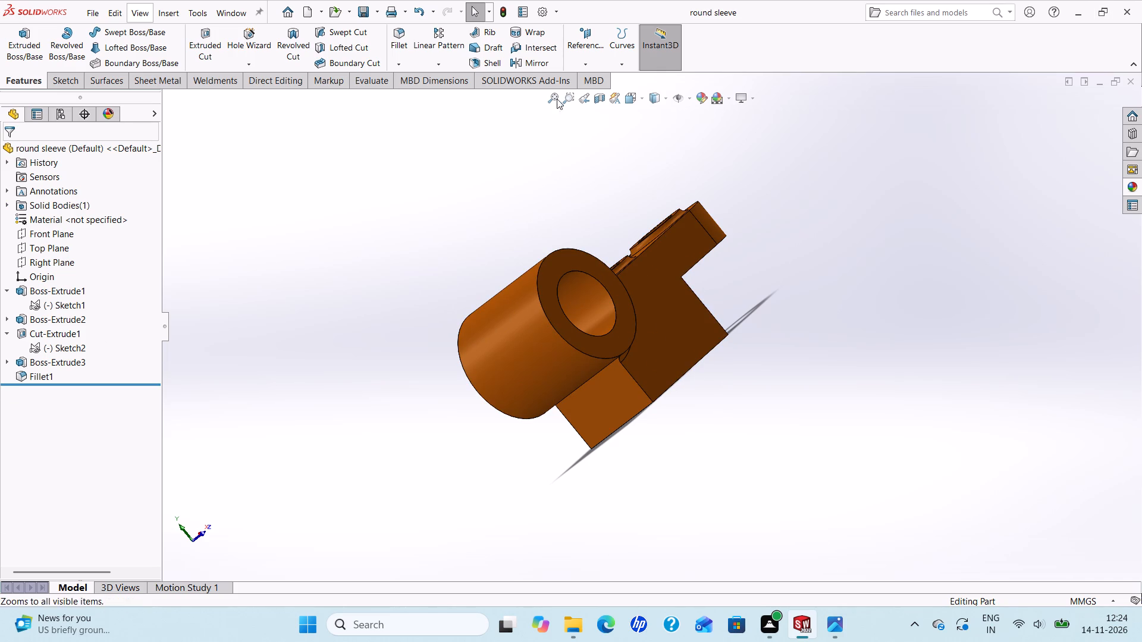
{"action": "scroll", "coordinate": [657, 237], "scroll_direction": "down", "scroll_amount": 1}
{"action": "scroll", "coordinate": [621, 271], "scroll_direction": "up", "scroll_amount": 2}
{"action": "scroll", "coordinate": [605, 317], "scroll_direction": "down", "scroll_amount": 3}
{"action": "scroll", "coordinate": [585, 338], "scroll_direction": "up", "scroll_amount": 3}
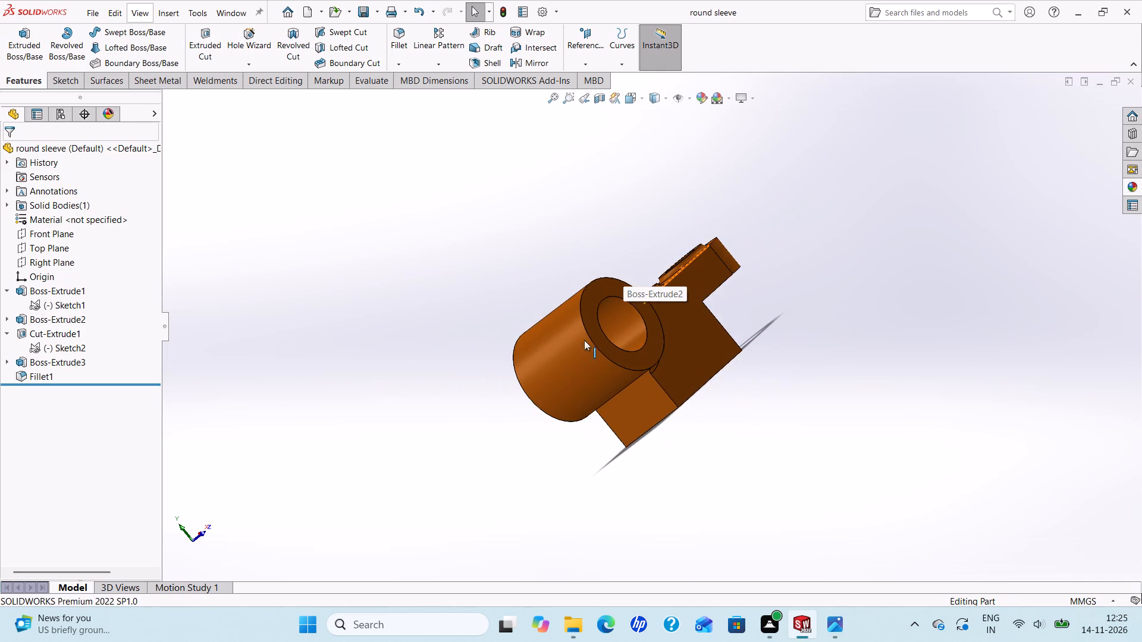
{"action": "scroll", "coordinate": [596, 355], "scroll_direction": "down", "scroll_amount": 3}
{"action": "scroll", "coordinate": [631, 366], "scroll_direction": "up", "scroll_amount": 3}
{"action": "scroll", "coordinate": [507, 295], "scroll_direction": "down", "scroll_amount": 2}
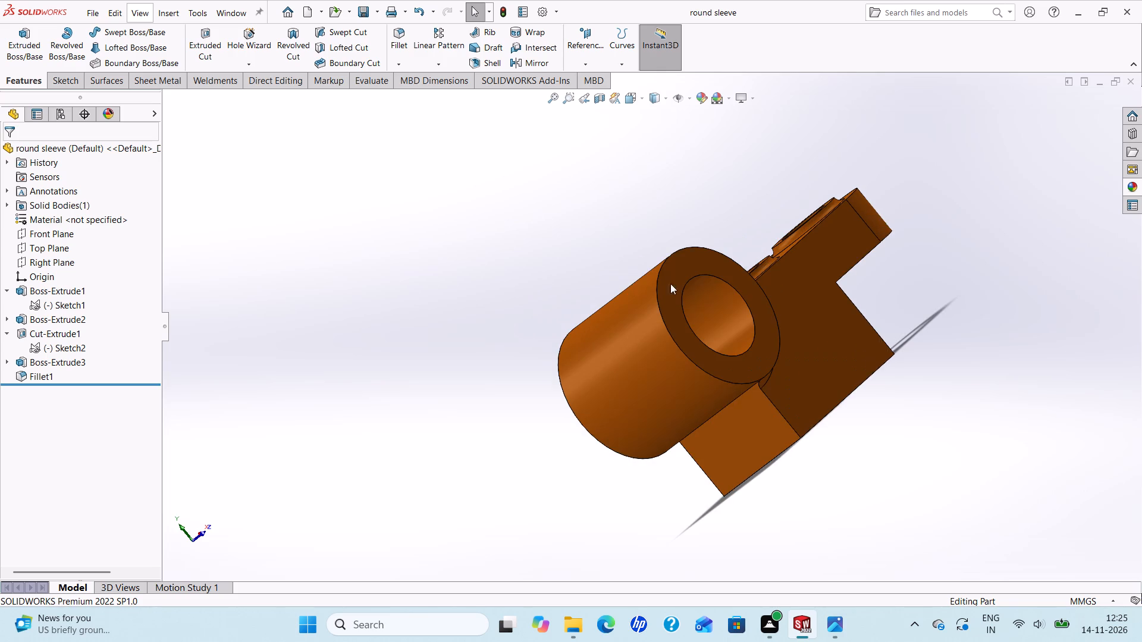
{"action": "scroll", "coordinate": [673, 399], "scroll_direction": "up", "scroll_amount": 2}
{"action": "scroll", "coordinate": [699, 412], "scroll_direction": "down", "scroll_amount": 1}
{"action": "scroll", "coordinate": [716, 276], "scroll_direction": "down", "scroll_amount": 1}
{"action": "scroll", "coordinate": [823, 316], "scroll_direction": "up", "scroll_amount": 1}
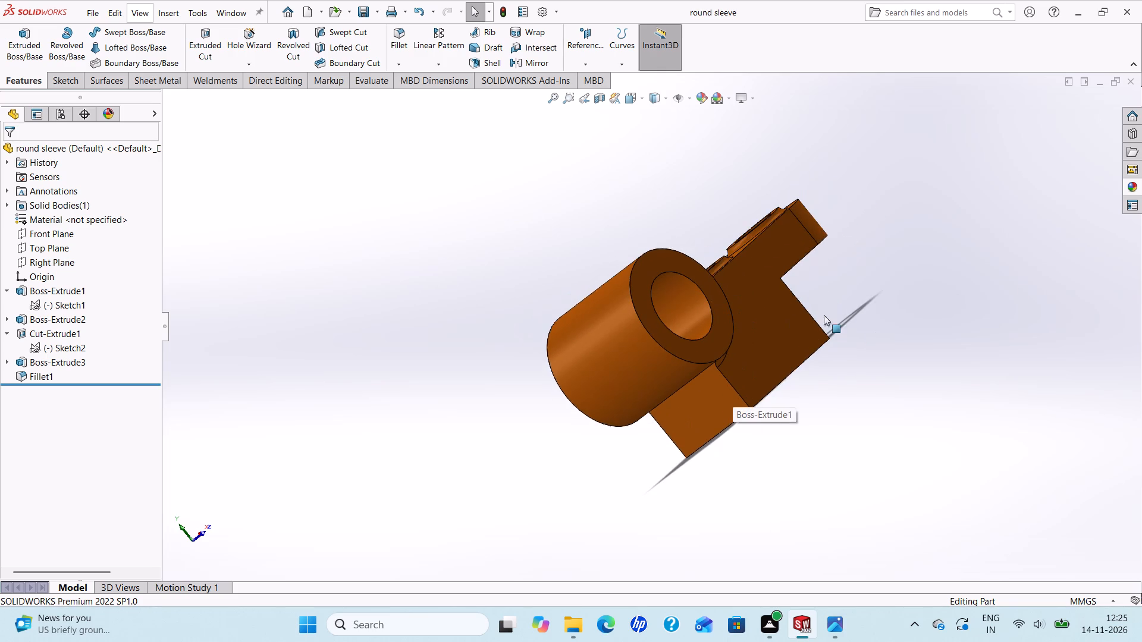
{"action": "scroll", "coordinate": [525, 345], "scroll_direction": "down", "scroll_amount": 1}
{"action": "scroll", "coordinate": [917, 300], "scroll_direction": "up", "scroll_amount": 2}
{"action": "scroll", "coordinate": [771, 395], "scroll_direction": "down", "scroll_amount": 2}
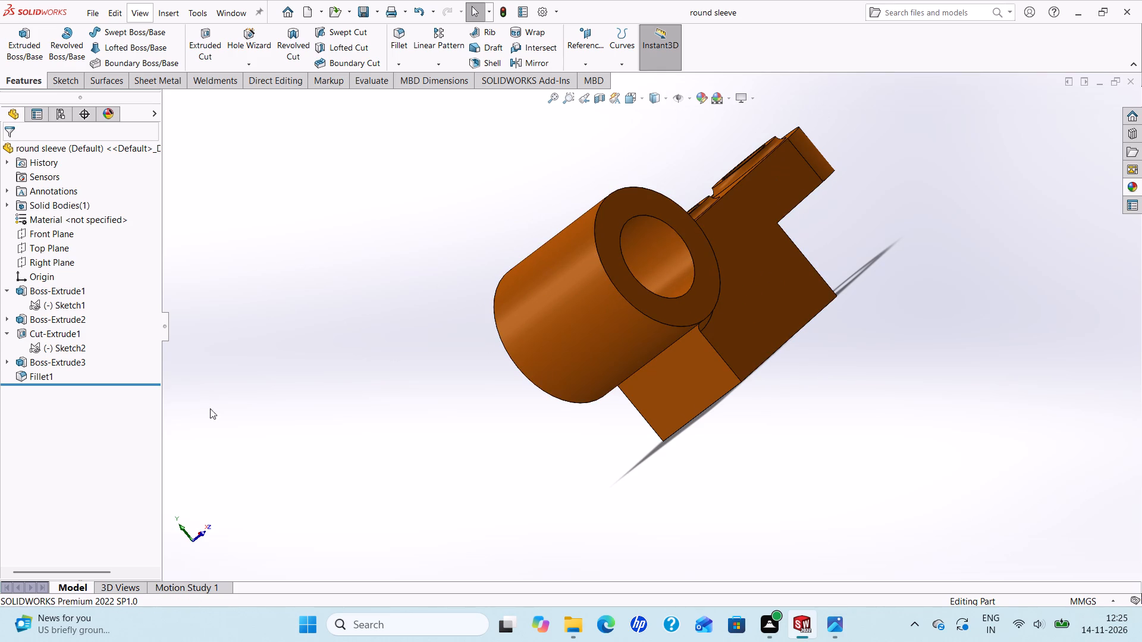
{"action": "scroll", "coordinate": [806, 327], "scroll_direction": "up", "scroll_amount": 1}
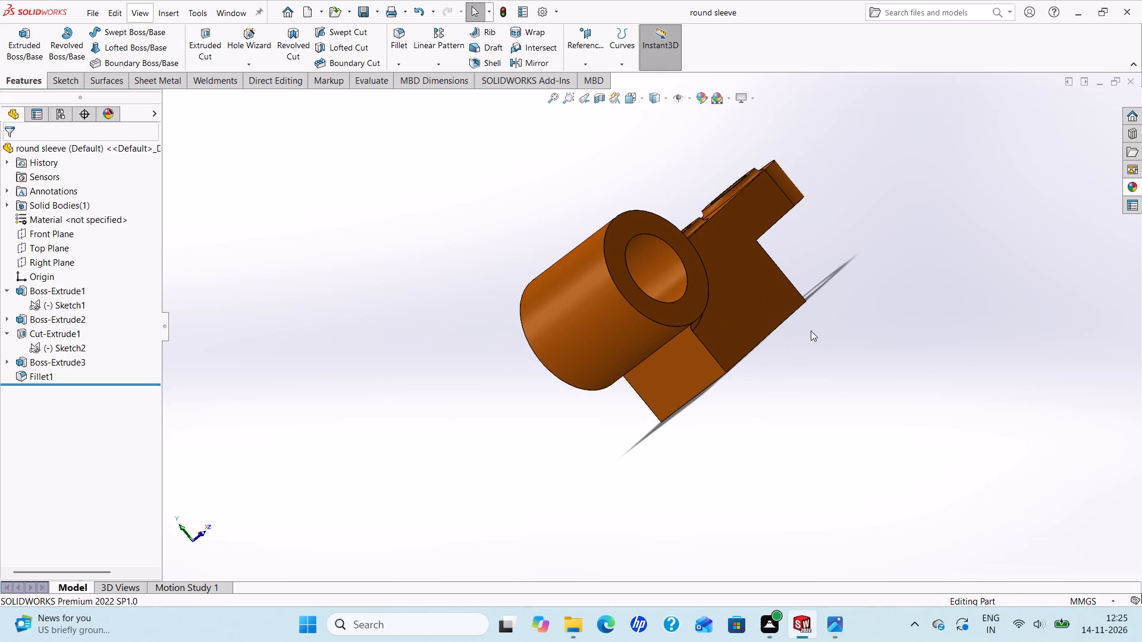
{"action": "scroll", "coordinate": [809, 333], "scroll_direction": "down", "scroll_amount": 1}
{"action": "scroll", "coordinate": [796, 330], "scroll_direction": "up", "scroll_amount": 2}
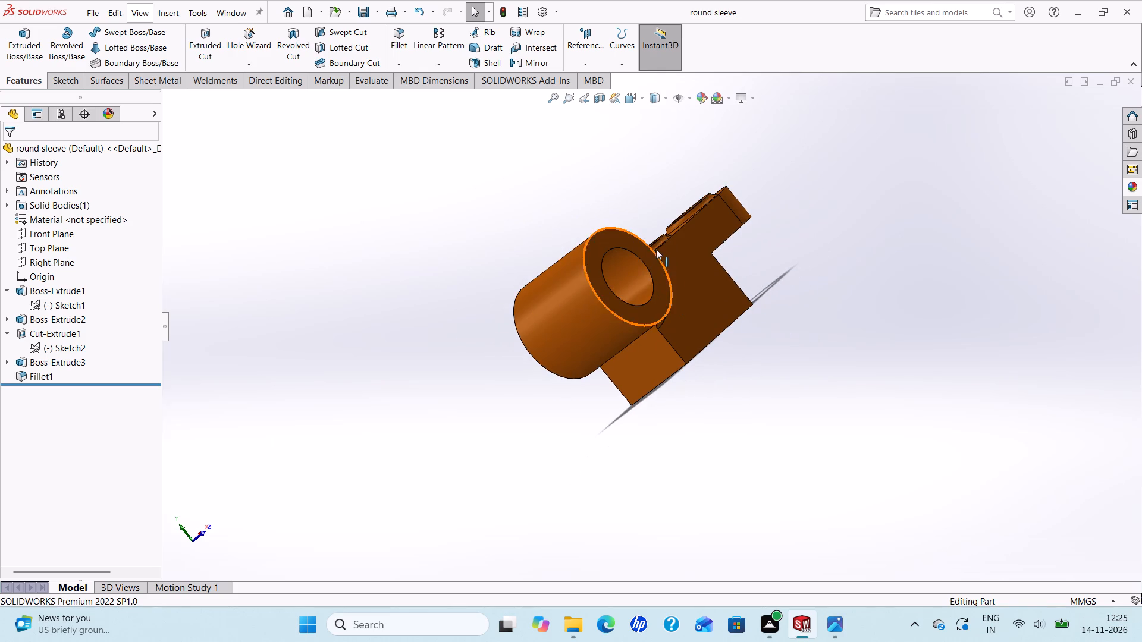
Examine the finished round sleeve from the side, arm end and above, checking the bore, stepped arm and bossed holes.
{"action": "middle_click_drag", "start_coordinate": [681, 260], "coordinate": [397, 448]}
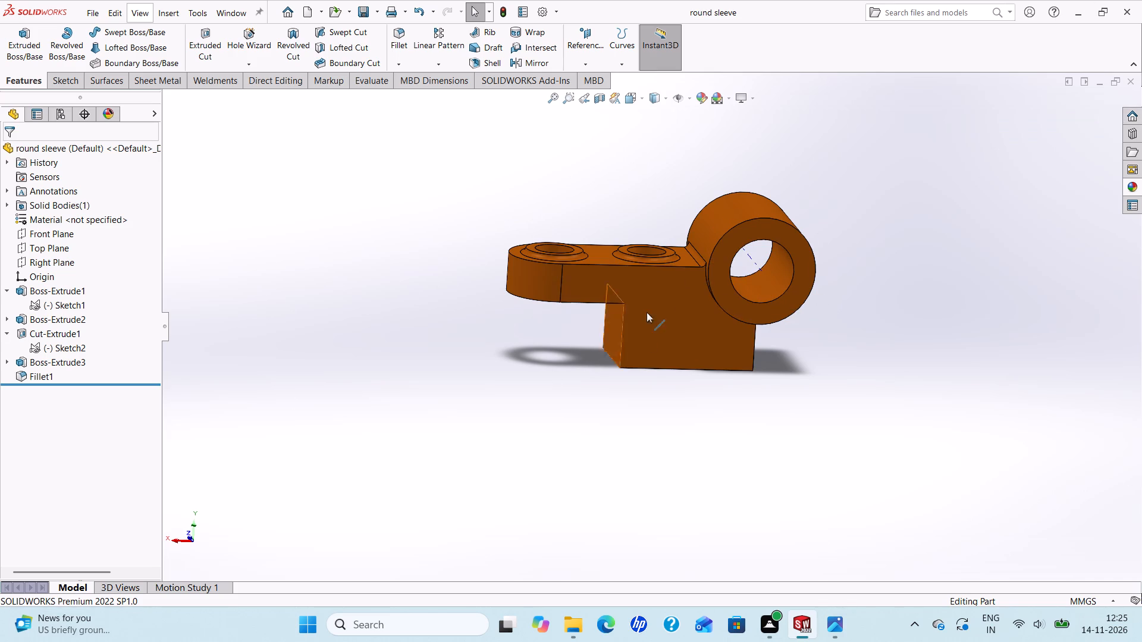
{"action": "scroll", "coordinate": [747, 273], "scroll_direction": "down", "scroll_amount": 2}
{"action": "scroll", "coordinate": [747, 273], "scroll_direction": "up", "scroll_amount": 4}
{"action": "scroll", "coordinate": [751, 286], "scroll_direction": "down", "scroll_amount": 3}
{"action": "scroll", "coordinate": [616, 380], "scroll_direction": "up", "scroll_amount": 3}
{"action": "scroll", "coordinate": [616, 380], "scroll_direction": "down", "scroll_amount": 1}
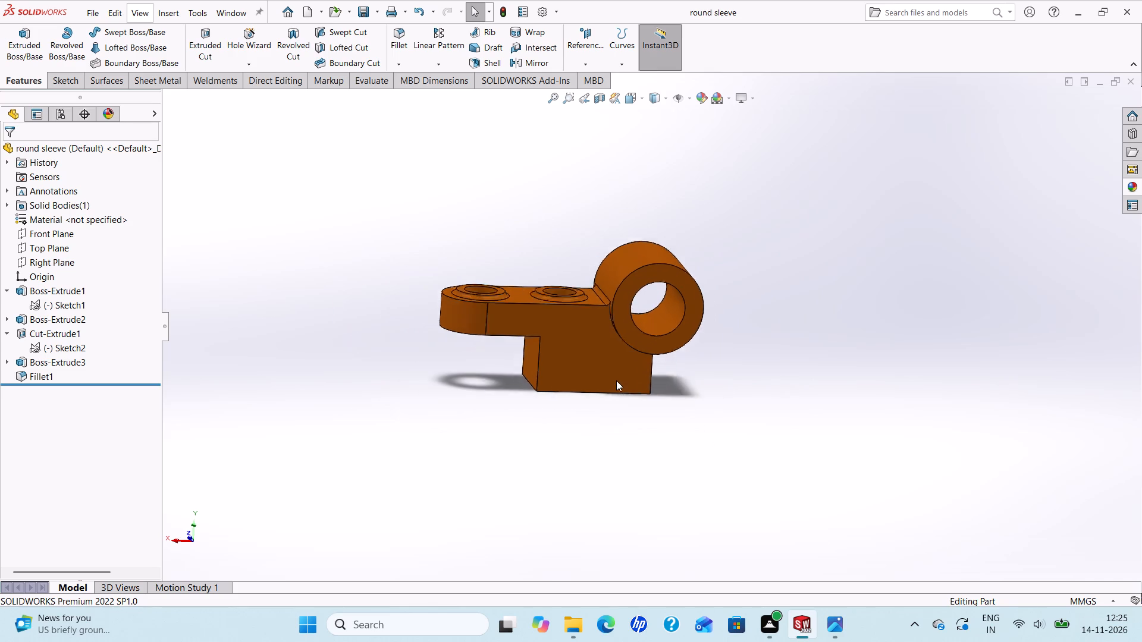
{"action": "scroll", "coordinate": [616, 380], "scroll_direction": "down", "scroll_amount": 2}
{"action": "scroll", "coordinate": [603, 360], "scroll_direction": "up", "scroll_amount": 2}
{"action": "scroll", "coordinate": [597, 356], "scroll_direction": "down", "scroll_amount": 1}
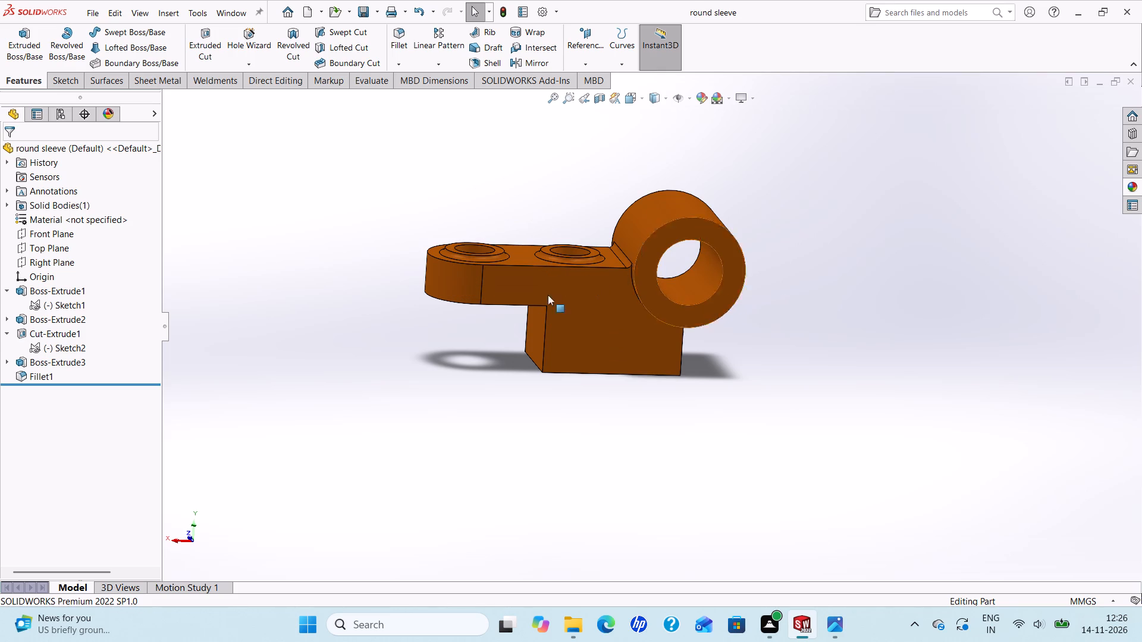
{"action": "middle_click_drag", "start_coordinate": [414, 386], "coordinate": [408, 386]}
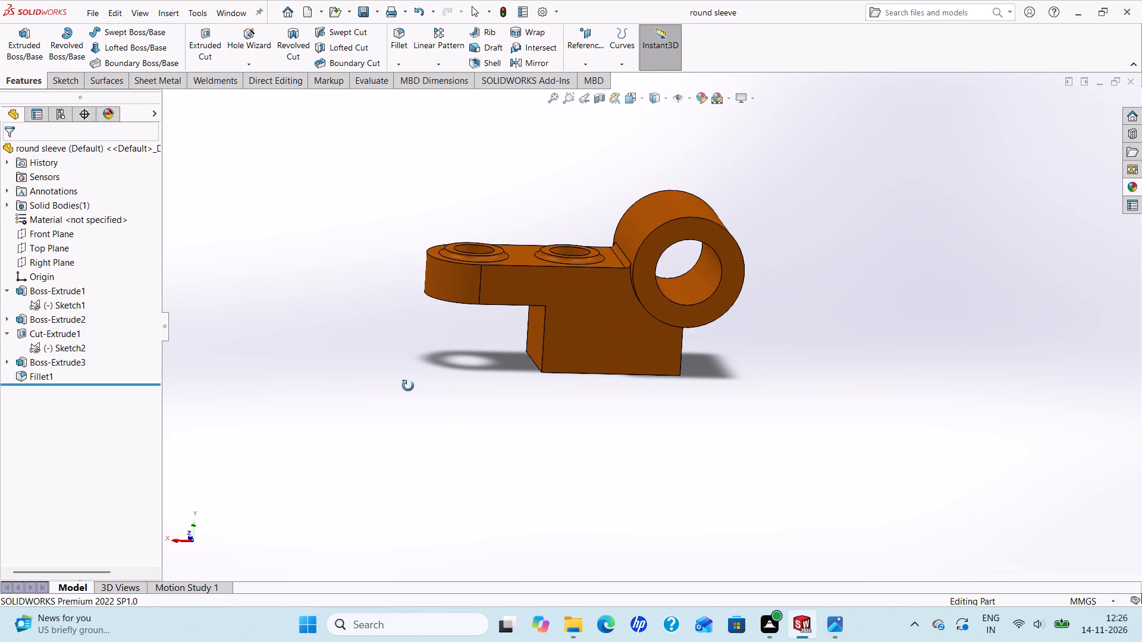
{"action": "middle_click_drag", "start_coordinate": [408, 386], "coordinate": [351, 388]}
{"action": "scroll", "coordinate": [426, 364], "scroll_direction": "down", "scroll_amount": 2}
{"action": "middle_click_drag", "start_coordinate": [725, 361], "coordinate": [420, 369]}
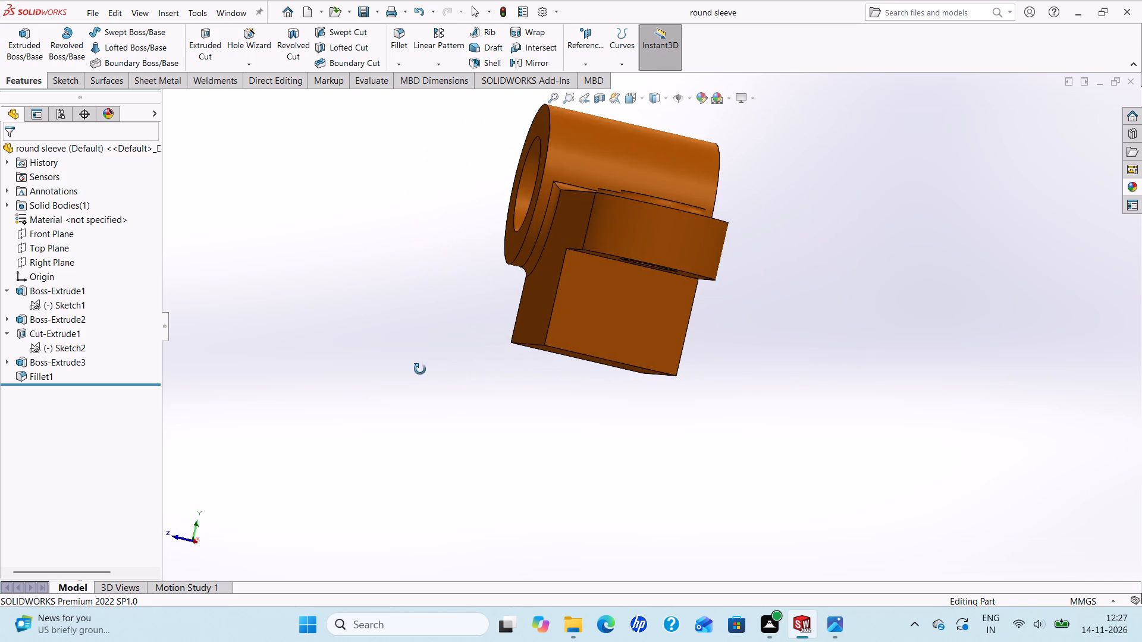
{"action": "middle_click_drag", "start_coordinate": [420, 369], "coordinate": [406, 423]}
{"action": "scroll", "coordinate": [406, 423], "scroll_direction": "up", "scroll_amount": 4}
{"action": "scroll", "coordinate": [638, 336], "scroll_direction": "down", "scroll_amount": 2}
{"action": "scroll", "coordinate": [710, 304], "scroll_direction": "down", "scroll_amount": 1}
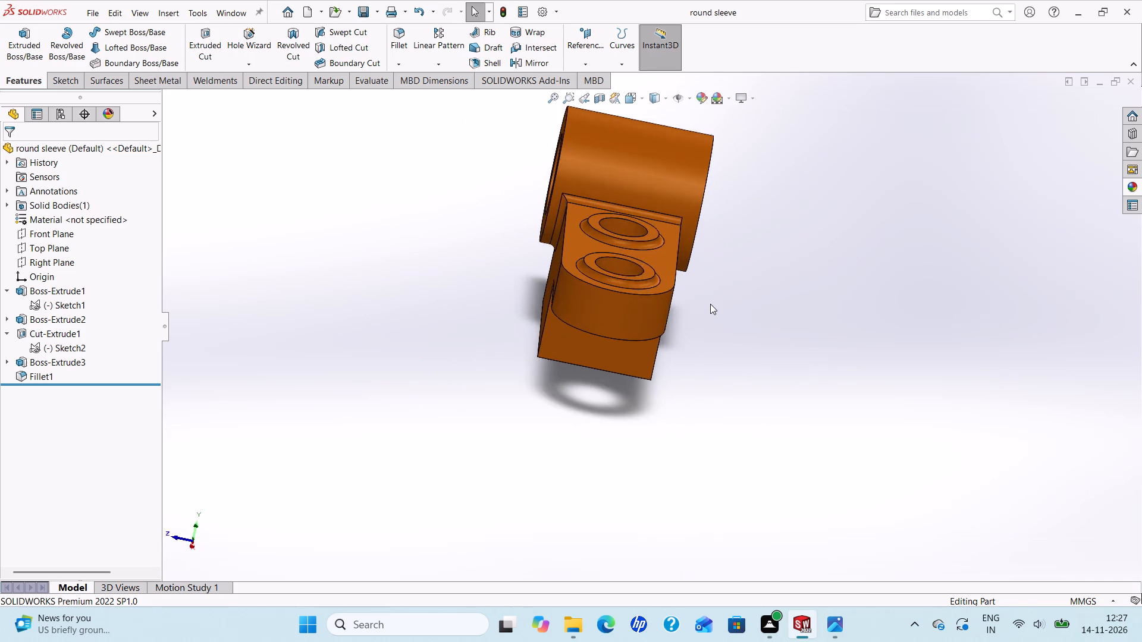
{"action": "scroll", "coordinate": [710, 304], "scroll_direction": "down", "scroll_amount": 1}
{"action": "scroll", "coordinate": [709, 302], "scroll_direction": "up", "scroll_amount": 2}
{"action": "middle_click_drag", "start_coordinate": [704, 302], "coordinate": [583, 307]}
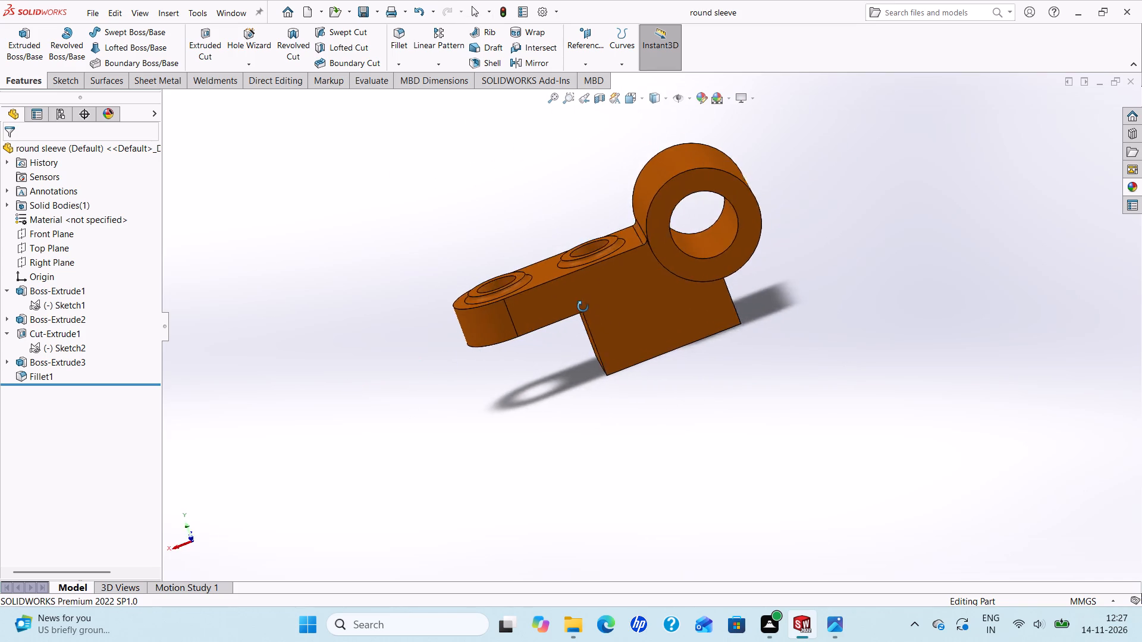
{"action": "middle_click_drag", "start_coordinate": [583, 307], "coordinate": [559, 309]}
{"action": "scroll", "coordinate": [566, 306], "scroll_direction": "down", "scroll_amount": 2}
{"action": "scroll", "coordinate": [614, 277], "scroll_direction": "up", "scroll_amount": 3}
{"action": "scroll", "coordinate": [746, 263], "scroll_direction": "down", "scroll_amount": 2}
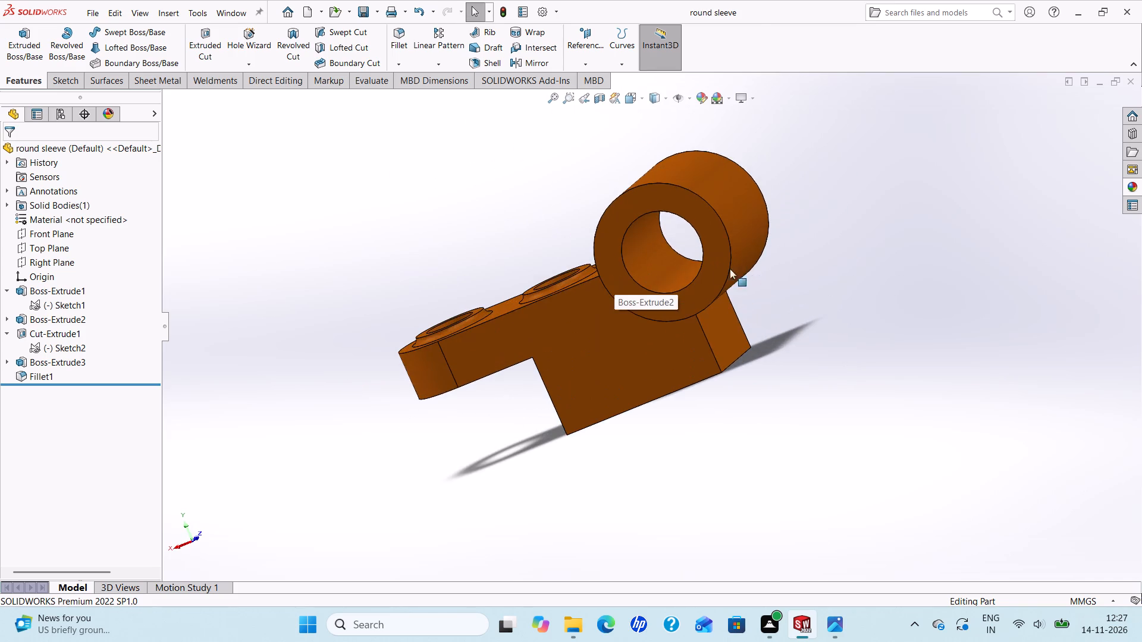
{"action": "scroll", "coordinate": [707, 275], "scroll_direction": "up", "scroll_amount": 2}
{"action": "scroll", "coordinate": [707, 275], "scroll_direction": "down", "scroll_amount": 1}
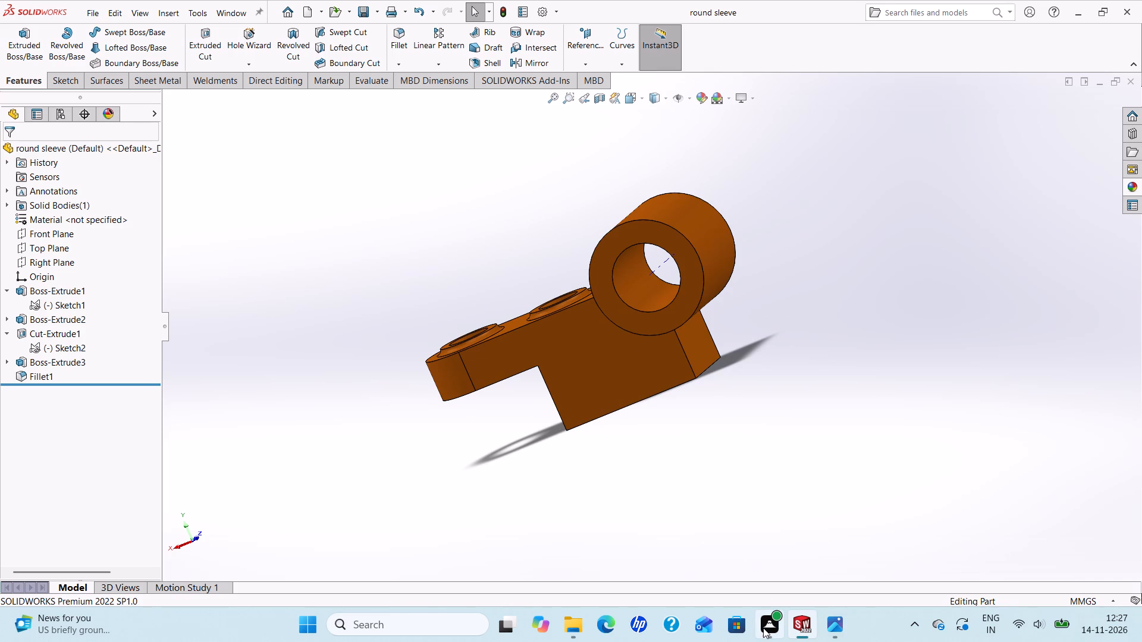
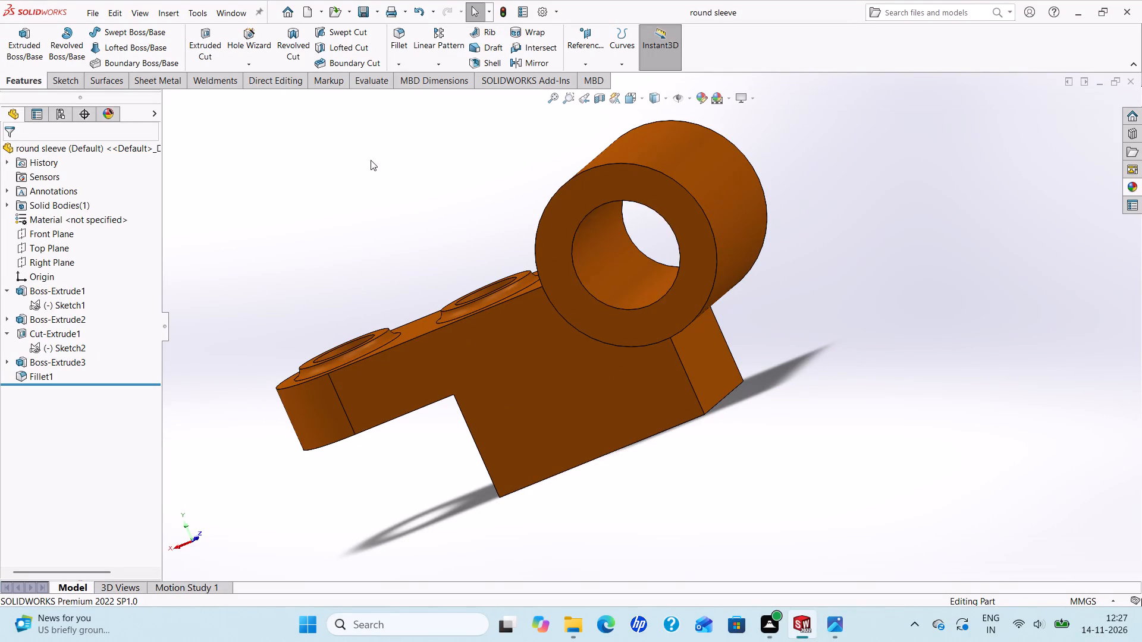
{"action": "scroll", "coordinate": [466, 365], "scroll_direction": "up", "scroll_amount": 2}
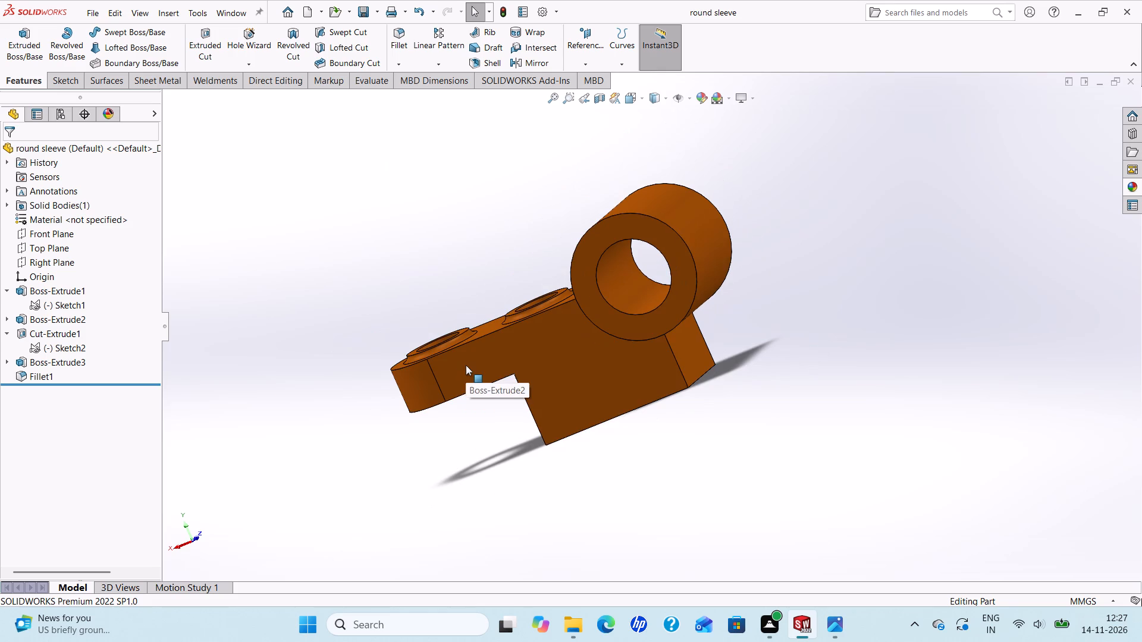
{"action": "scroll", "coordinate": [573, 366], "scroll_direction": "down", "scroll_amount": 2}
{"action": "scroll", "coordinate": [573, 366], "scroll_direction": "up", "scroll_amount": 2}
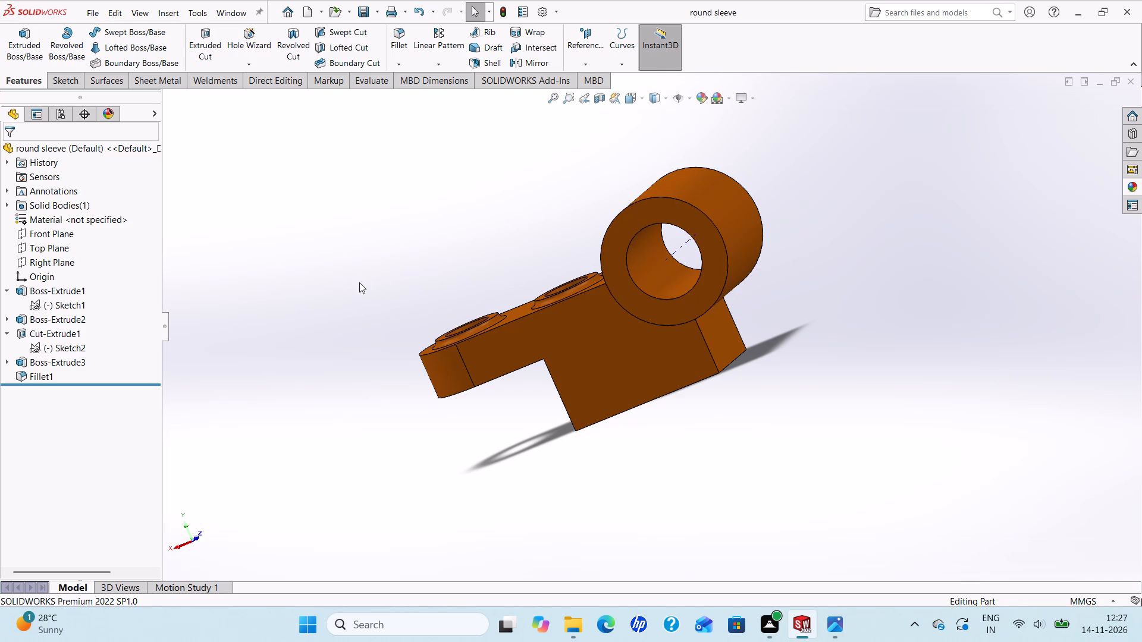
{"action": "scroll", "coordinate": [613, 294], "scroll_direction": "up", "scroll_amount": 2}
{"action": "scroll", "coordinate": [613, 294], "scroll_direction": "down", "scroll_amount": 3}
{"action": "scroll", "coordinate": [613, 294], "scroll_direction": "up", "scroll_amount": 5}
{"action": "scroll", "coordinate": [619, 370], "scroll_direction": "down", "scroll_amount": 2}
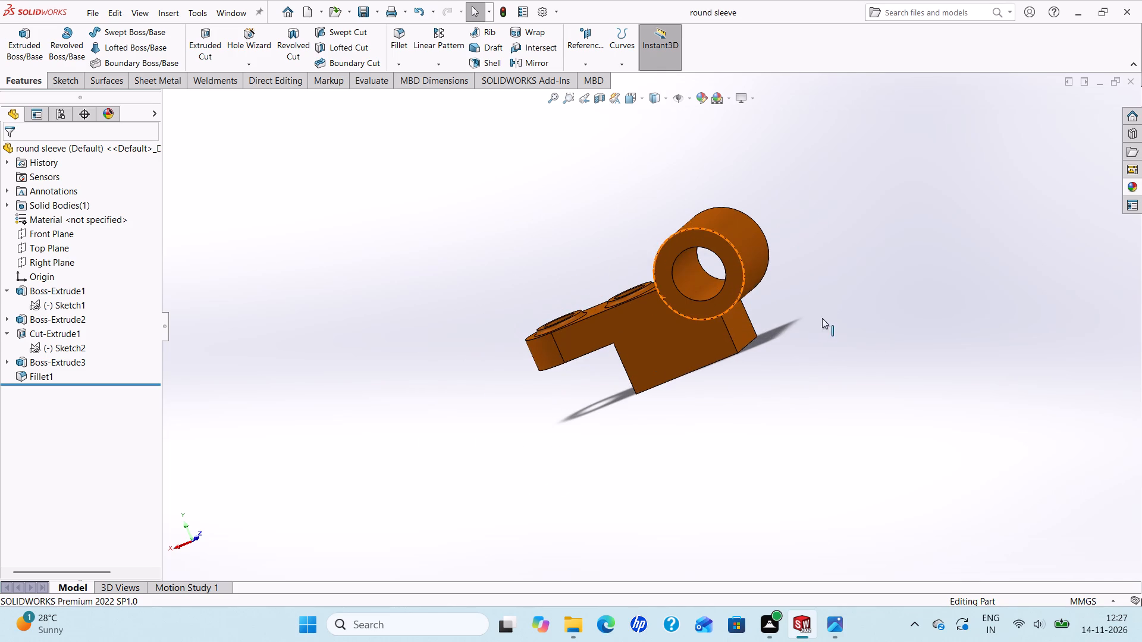
Examine the finished round sleeve from all around, including its underside, stepped arm, bore and bossed holes.
{"action": "middle_click_drag", "start_coordinate": [740, 344], "coordinate": [316, 297]}
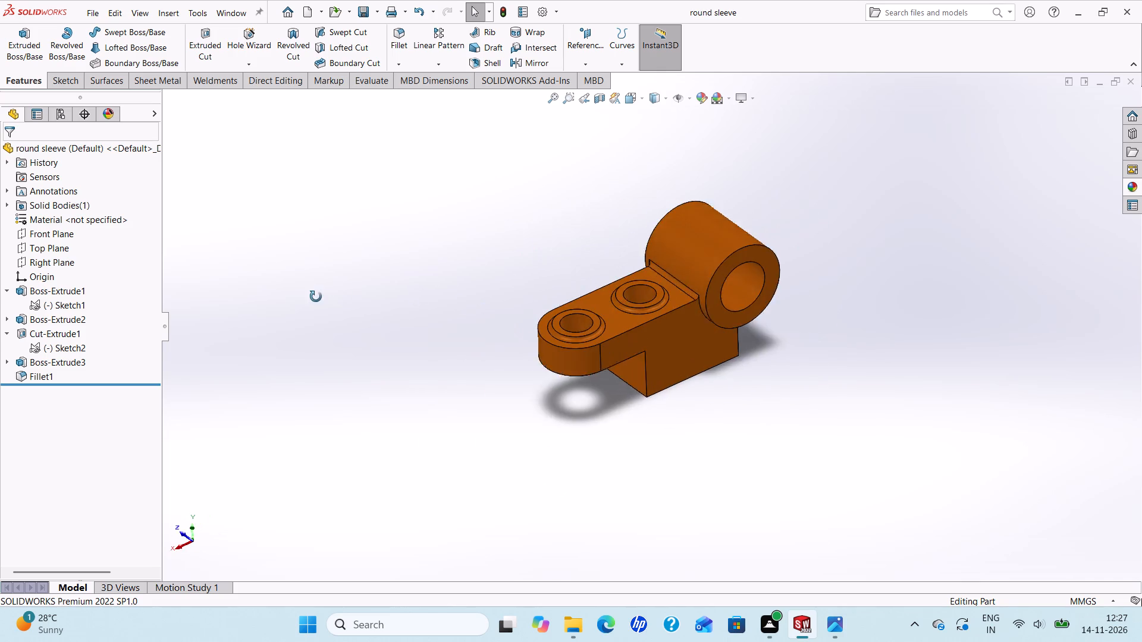
{"action": "middle_click_drag", "start_coordinate": [316, 297], "coordinate": [633, 496]}
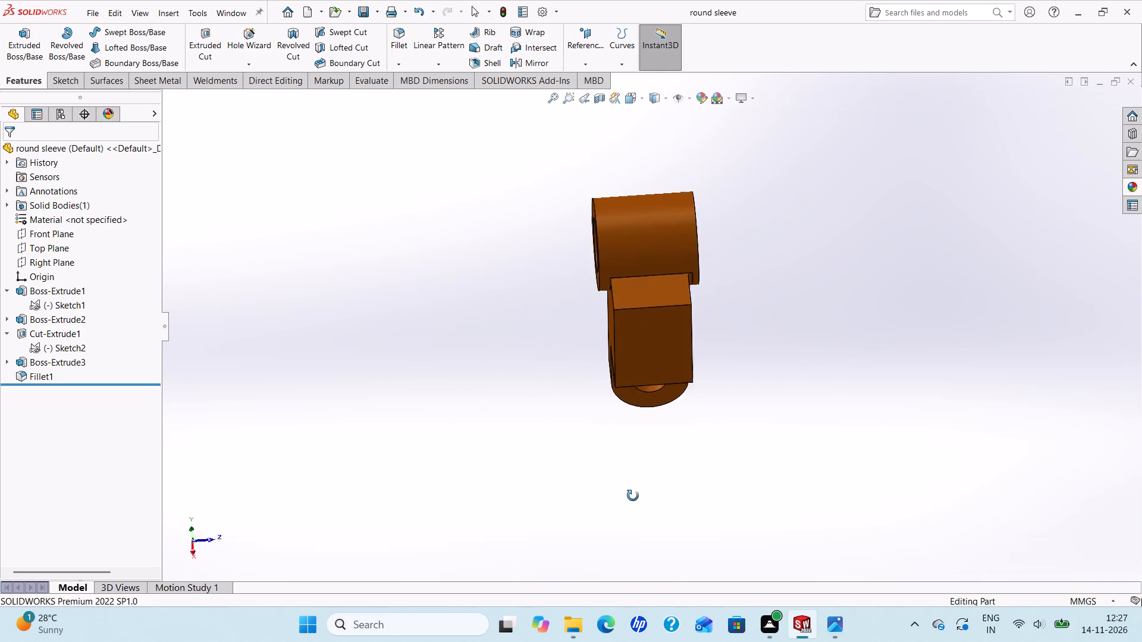
{"action": "middle_click_drag", "start_coordinate": [633, 496], "coordinate": [858, 320]}
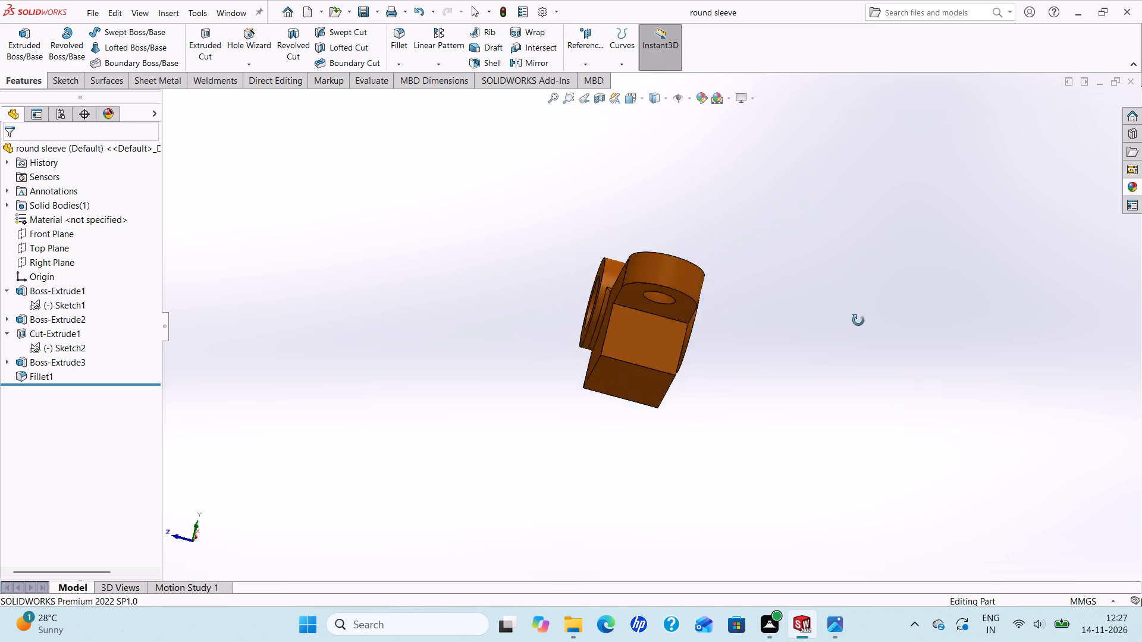
{"action": "middle_click_drag", "start_coordinate": [858, 320], "coordinate": [675, 407]}
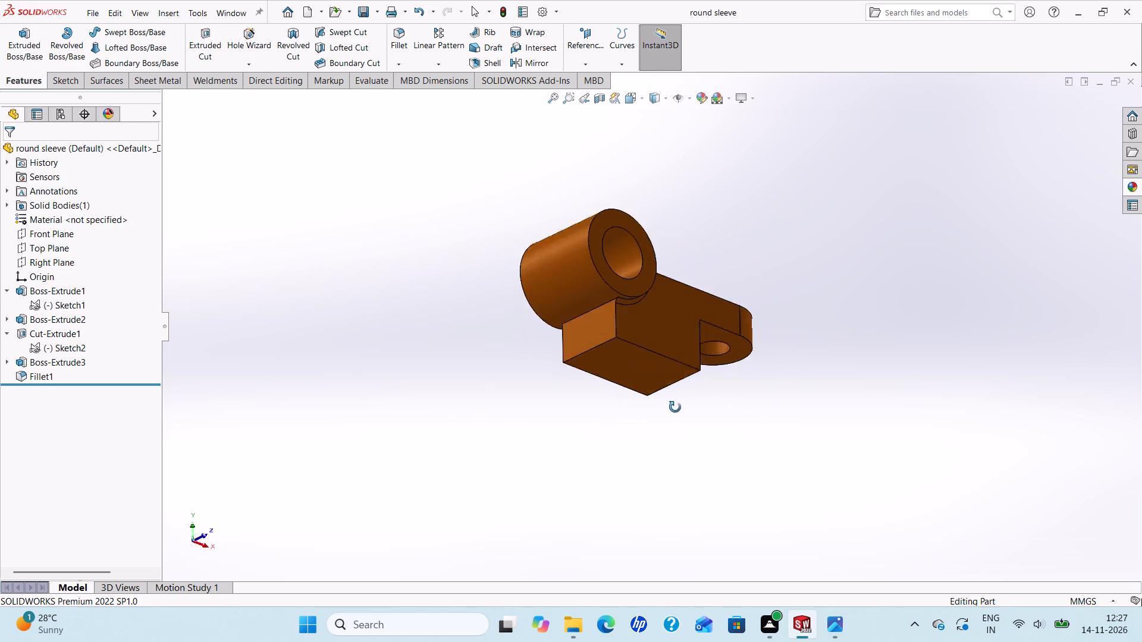
{"action": "middle_click_drag", "start_coordinate": [675, 407], "coordinate": [491, 378]}
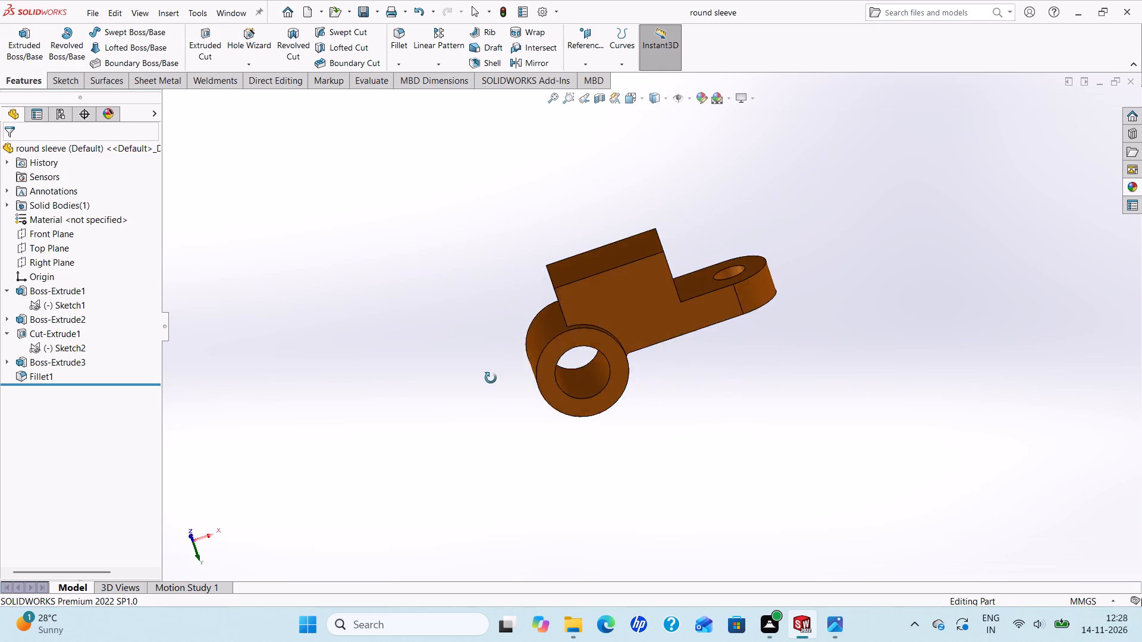
{"action": "middle_click_drag", "start_coordinate": [491, 378], "coordinate": [745, 231]}
{"action": "scroll", "coordinate": [742, 243], "scroll_direction": "down", "scroll_amount": 2}
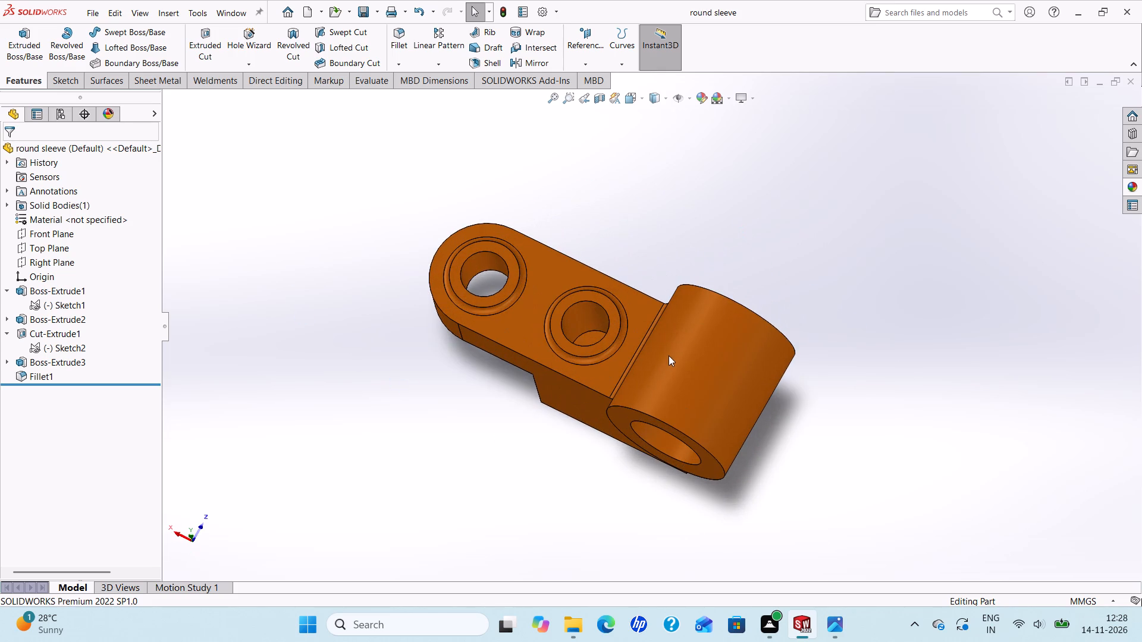
{"action": "middle_click_drag", "start_coordinate": [663, 362], "coordinate": [691, 241]}
{"action": "scroll", "coordinate": [682, 288], "scroll_direction": "up", "scroll_amount": 1}
{"action": "scroll", "coordinate": [676, 305], "scroll_direction": "down", "scroll_amount": 1}
{"action": "scroll", "coordinate": [660, 356], "scroll_direction": "up", "scroll_amount": 1}
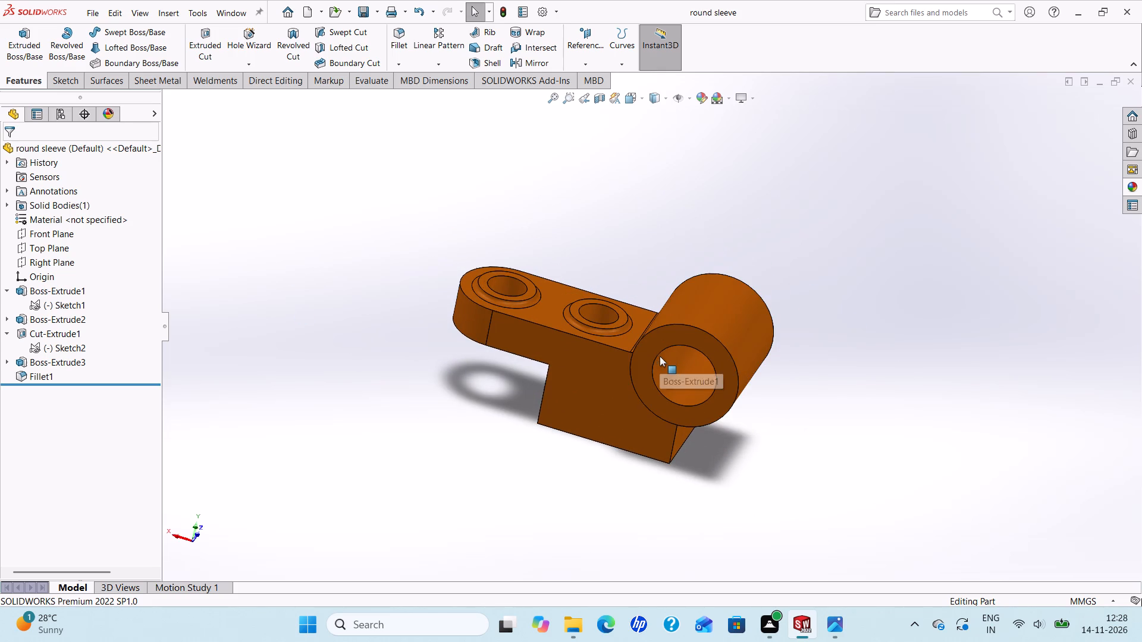
{"action": "scroll", "coordinate": [674, 369], "scroll_direction": "down", "scroll_amount": 1}
{"action": "middle_click_drag", "start_coordinate": [674, 369], "coordinate": [312, 254]}
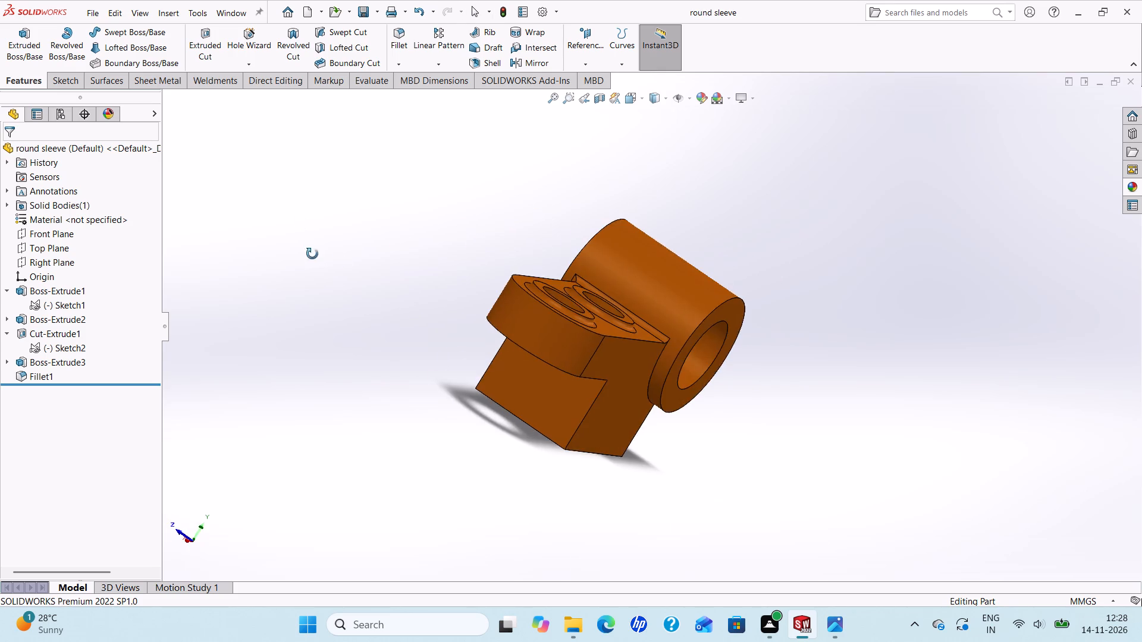
{"action": "middle_click_drag", "start_coordinate": [312, 254], "coordinate": [423, 410]}
{"action": "scroll", "coordinate": [461, 419], "scroll_direction": "up", "scroll_amount": 3}
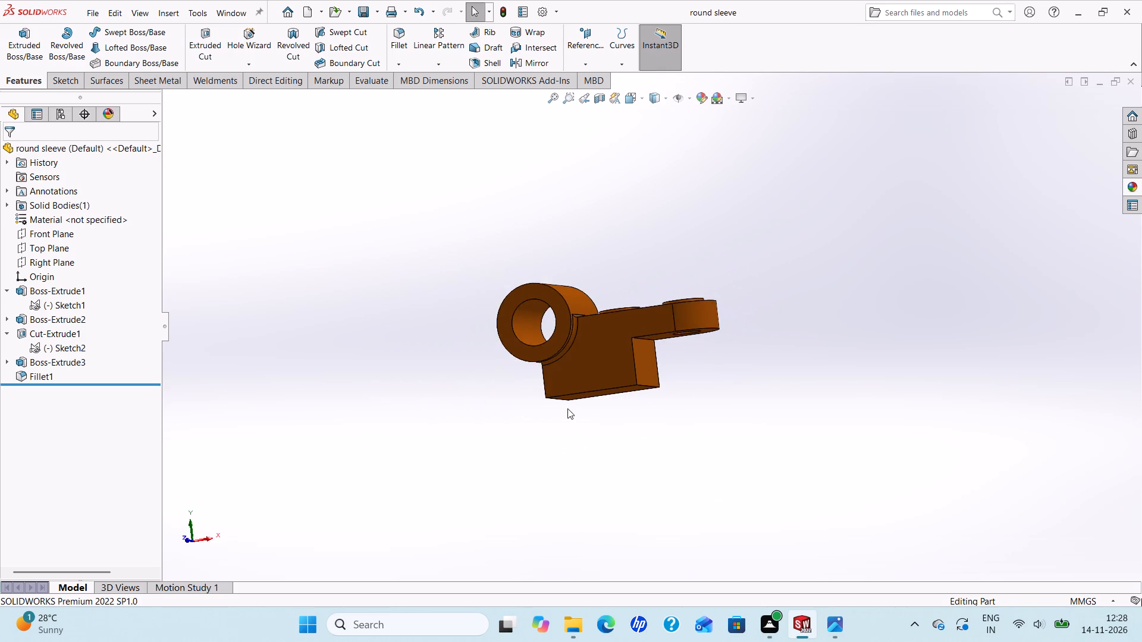
{"action": "scroll", "coordinate": [579, 404], "scroll_direction": "down", "scroll_amount": 2}
{"action": "scroll", "coordinate": [684, 302], "scroll_direction": "up", "scroll_amount": 2}
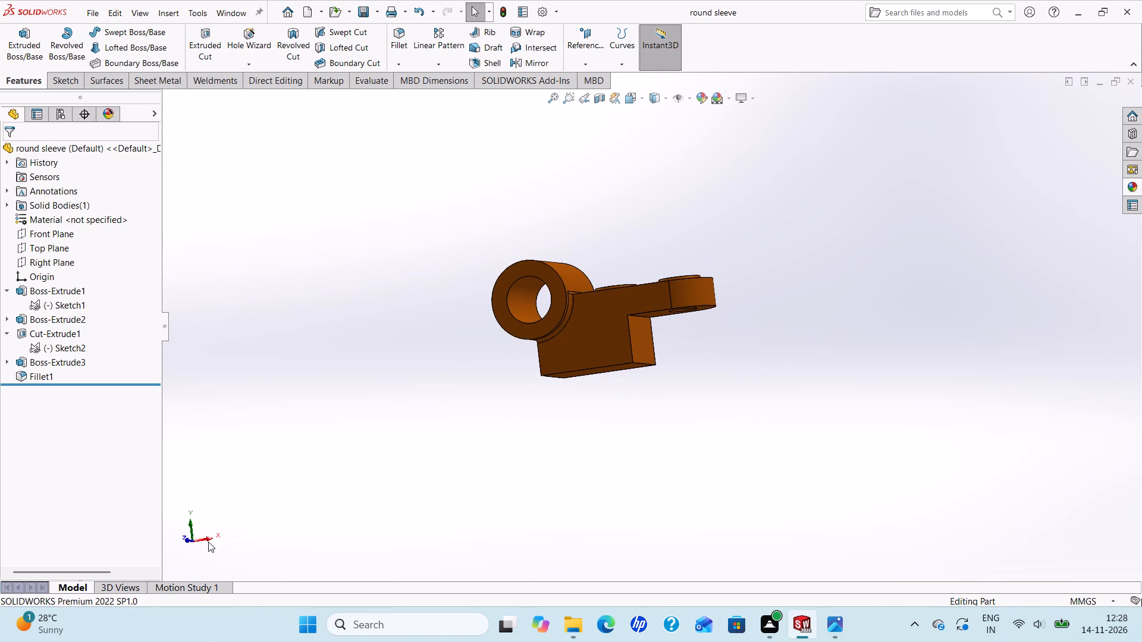
View the round sleeve in the standard Top view and switch to the Front view.
{"action": "left_click", "coordinate": [208, 542]}
{"action": "left_click", "coordinate": [201, 535]}
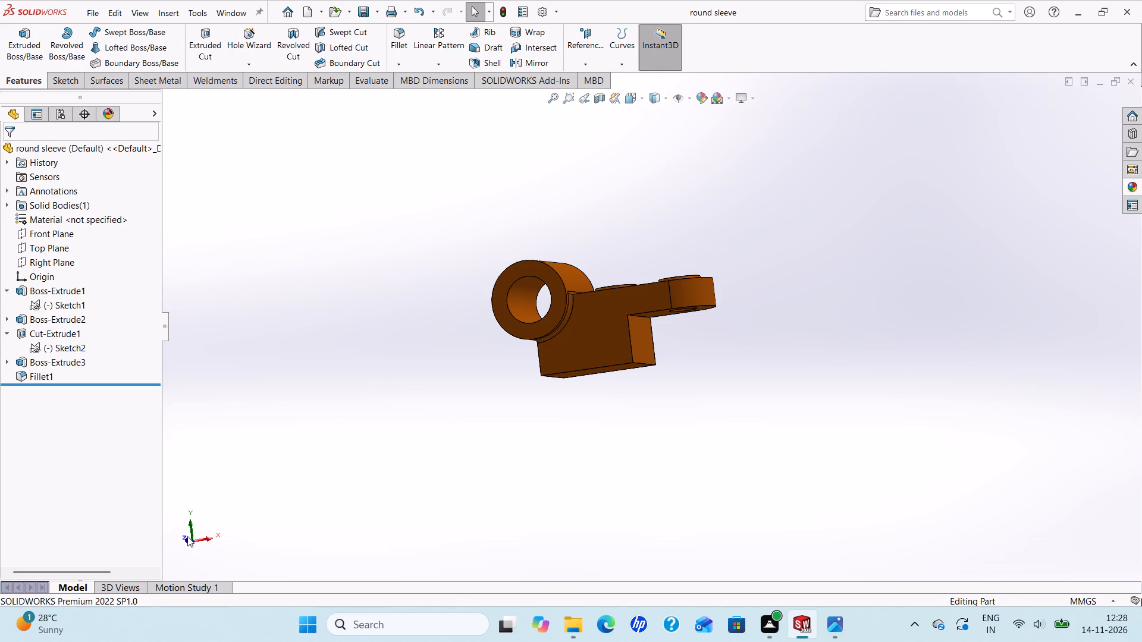
{"action": "left_click", "coordinate": [187, 535]}
{"action": "left_click", "coordinate": [189, 521]}
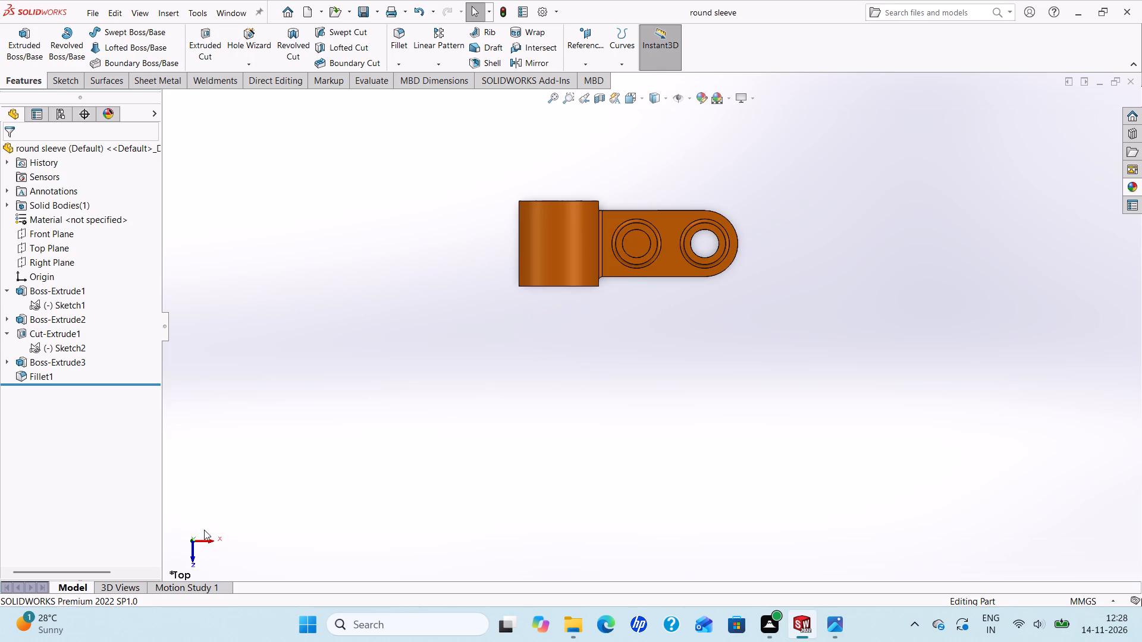
{"action": "left_click", "coordinate": [190, 557]}
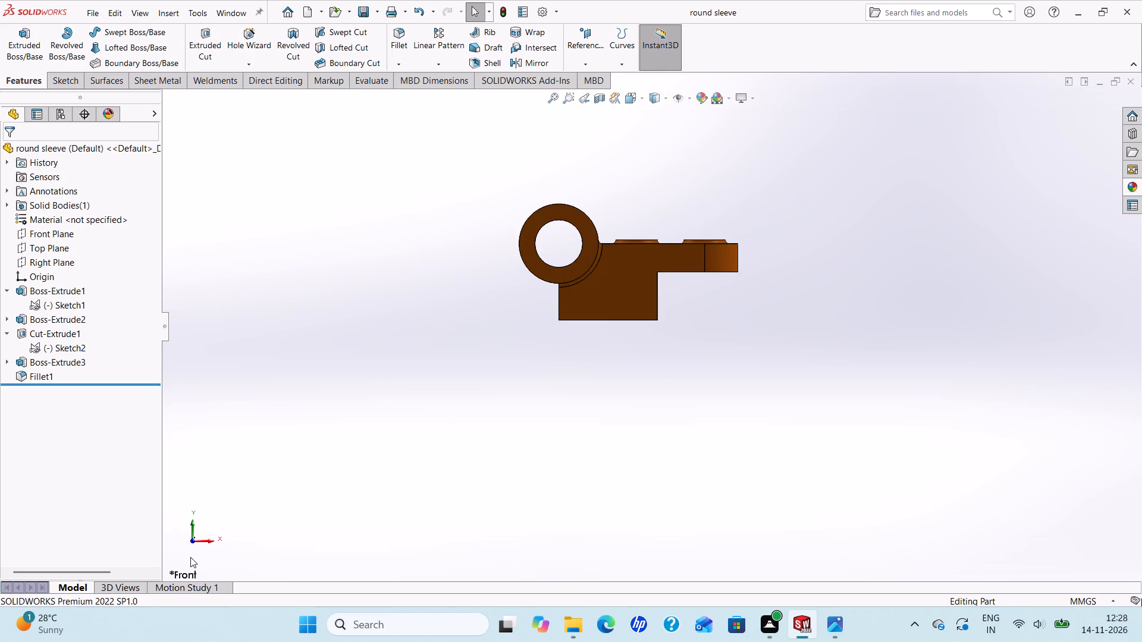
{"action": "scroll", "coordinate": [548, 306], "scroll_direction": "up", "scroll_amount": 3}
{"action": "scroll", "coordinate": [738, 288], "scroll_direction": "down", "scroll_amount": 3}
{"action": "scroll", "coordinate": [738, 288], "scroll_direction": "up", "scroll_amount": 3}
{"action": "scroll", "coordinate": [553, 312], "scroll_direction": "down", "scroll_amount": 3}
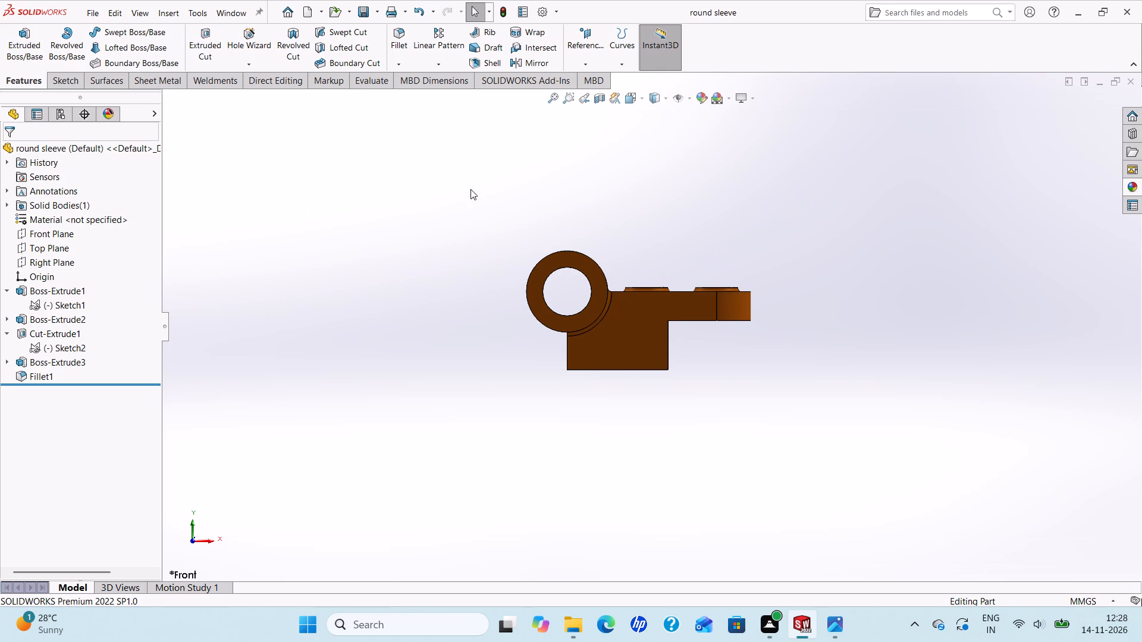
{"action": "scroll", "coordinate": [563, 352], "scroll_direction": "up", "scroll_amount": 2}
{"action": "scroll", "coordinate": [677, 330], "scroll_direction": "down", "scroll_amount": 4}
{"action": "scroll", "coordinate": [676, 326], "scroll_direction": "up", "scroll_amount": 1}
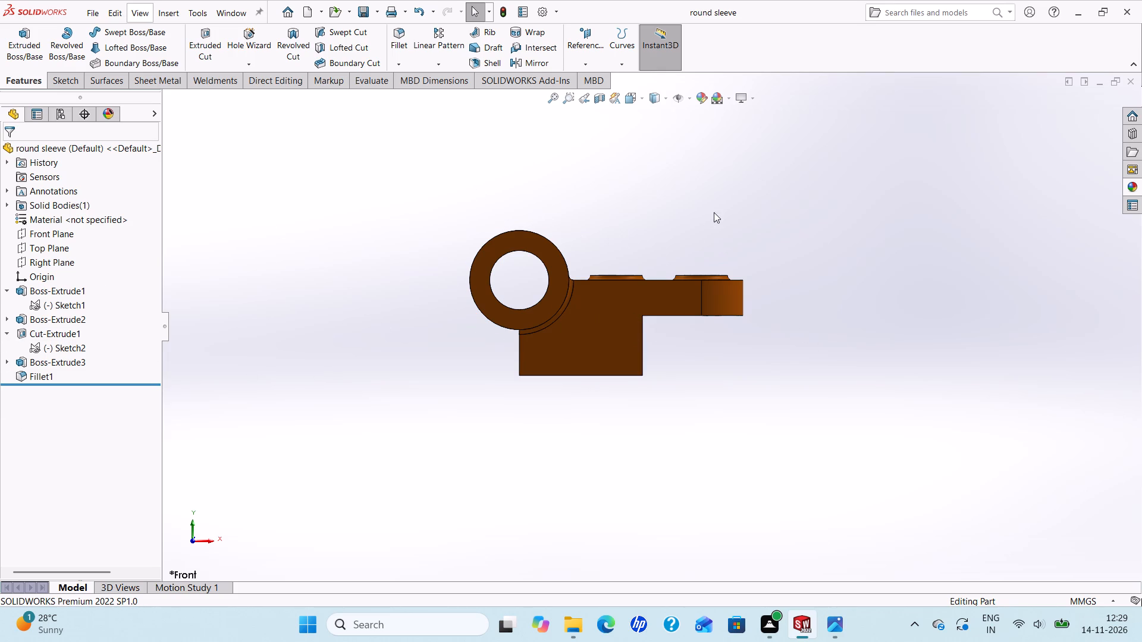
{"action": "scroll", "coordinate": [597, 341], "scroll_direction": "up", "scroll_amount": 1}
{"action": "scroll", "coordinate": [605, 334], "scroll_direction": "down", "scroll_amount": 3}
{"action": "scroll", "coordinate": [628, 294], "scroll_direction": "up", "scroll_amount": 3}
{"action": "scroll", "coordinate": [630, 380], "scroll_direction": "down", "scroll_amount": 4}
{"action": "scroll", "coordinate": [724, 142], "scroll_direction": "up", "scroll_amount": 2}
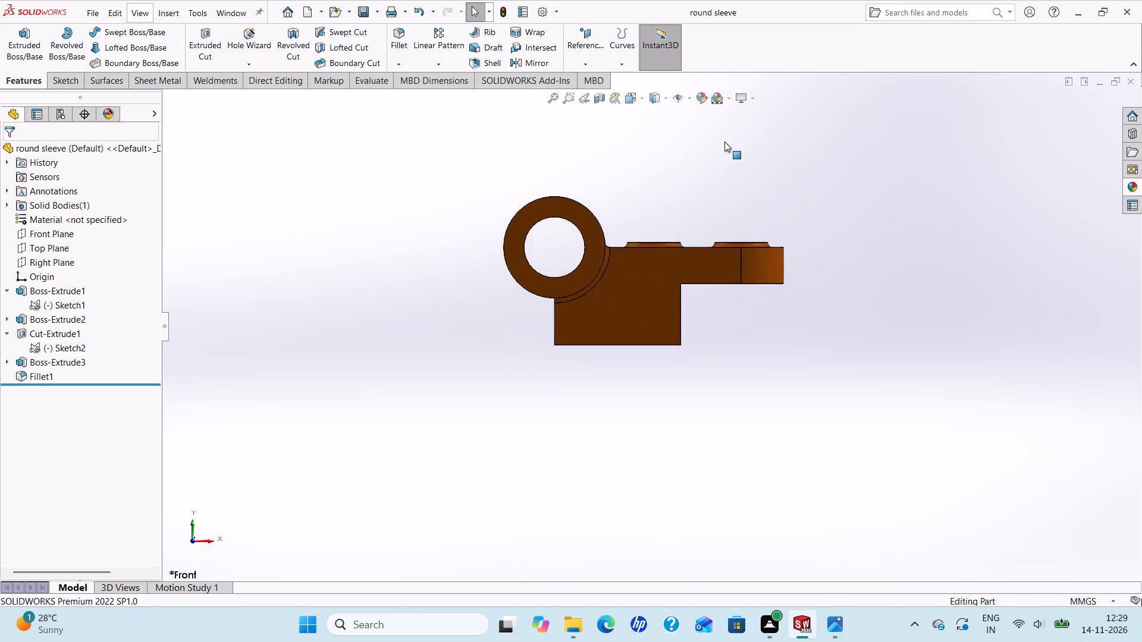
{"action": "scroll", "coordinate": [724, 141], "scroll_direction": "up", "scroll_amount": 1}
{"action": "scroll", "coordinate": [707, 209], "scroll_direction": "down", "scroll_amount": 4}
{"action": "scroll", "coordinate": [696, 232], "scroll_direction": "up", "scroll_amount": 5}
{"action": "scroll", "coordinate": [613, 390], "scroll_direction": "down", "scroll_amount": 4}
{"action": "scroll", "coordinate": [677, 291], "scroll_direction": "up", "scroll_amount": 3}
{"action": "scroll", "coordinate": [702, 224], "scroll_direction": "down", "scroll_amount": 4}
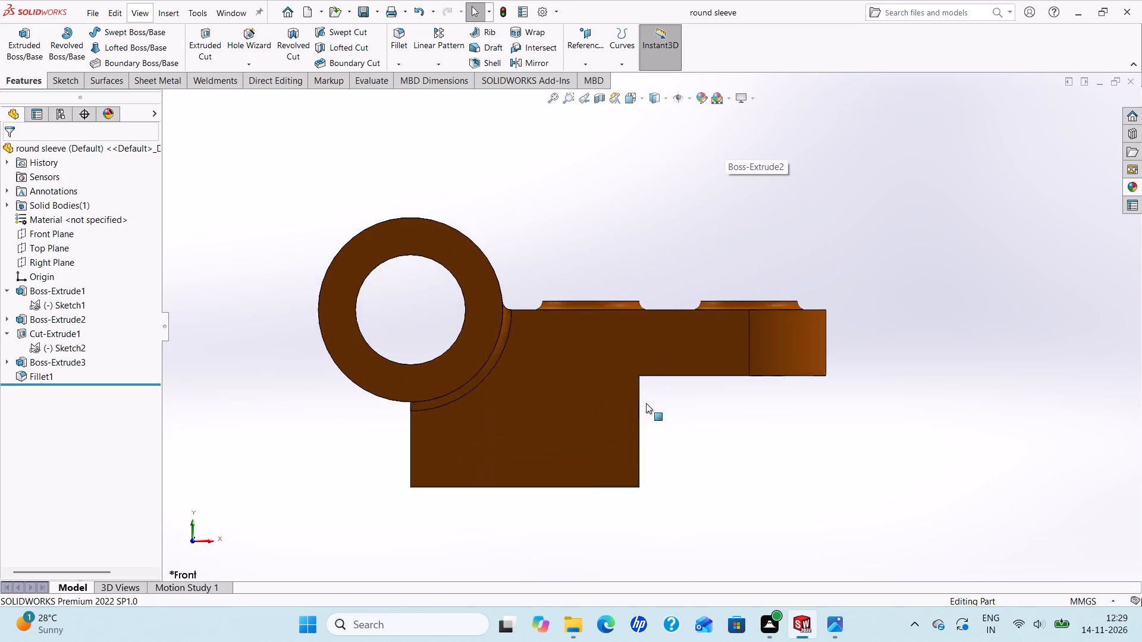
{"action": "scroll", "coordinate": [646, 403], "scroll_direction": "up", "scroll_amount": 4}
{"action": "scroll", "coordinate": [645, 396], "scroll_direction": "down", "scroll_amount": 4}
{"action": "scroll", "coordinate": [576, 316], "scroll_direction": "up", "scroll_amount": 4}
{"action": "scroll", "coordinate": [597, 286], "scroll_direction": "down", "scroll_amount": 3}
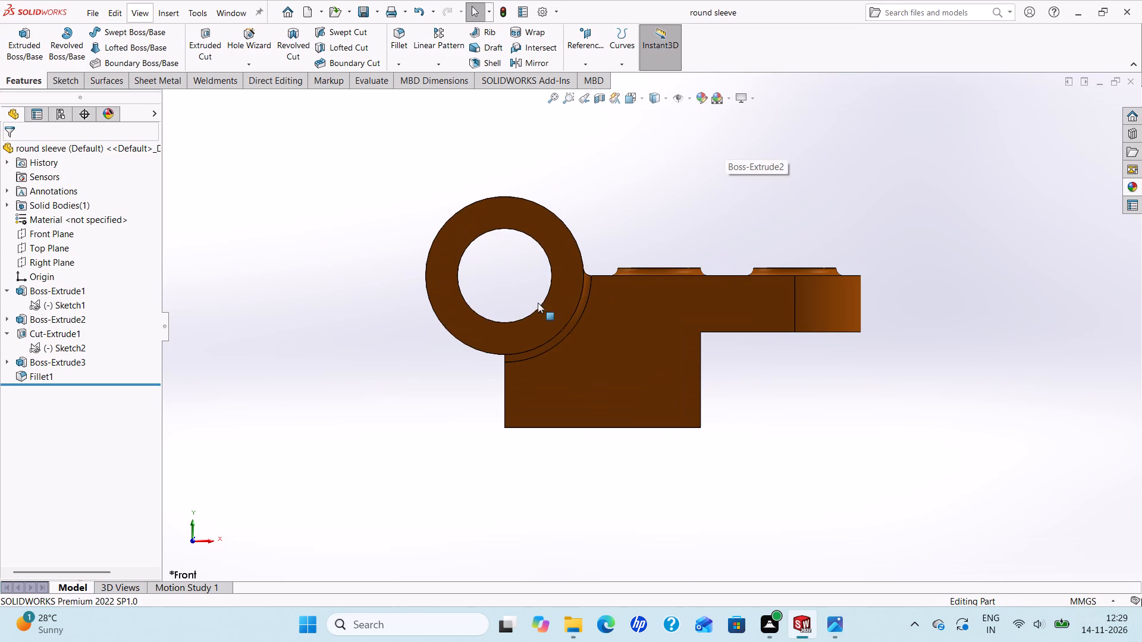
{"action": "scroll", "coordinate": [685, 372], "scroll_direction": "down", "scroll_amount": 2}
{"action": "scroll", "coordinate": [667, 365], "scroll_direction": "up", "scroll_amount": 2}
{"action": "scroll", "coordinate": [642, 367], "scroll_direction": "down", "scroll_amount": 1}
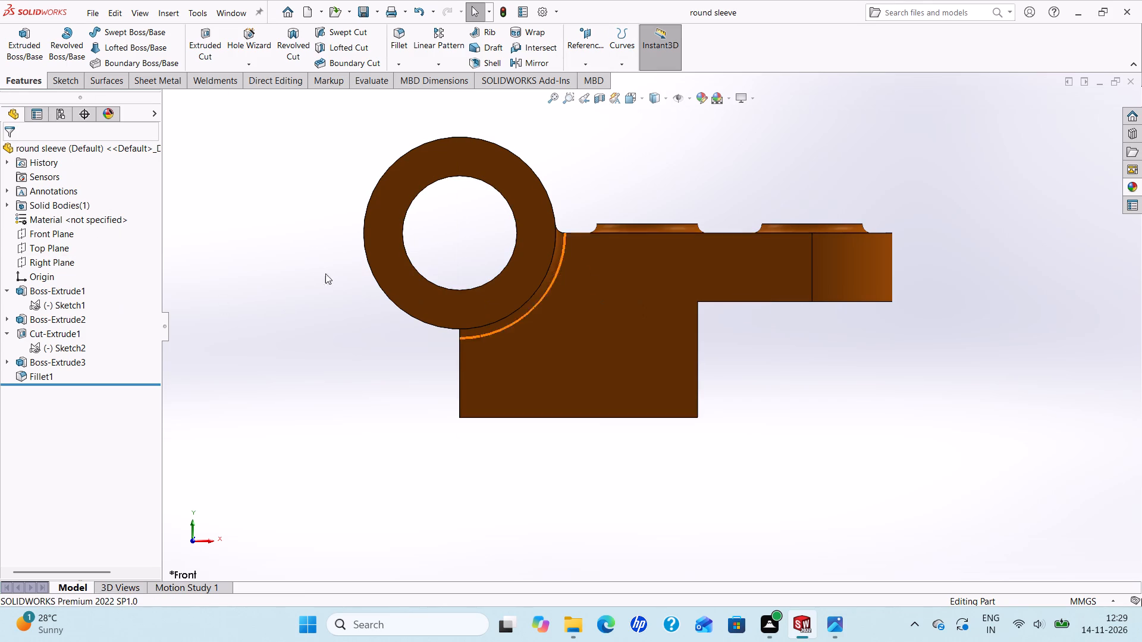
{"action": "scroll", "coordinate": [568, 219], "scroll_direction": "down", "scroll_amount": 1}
Compare an angled view of the round sleeve with the Practice Problem 4.22 drawing in Photos and return to SOLIDWORKS.
{"action": "middle_click_drag", "start_coordinate": [567, 219], "coordinate": [550, 282]}
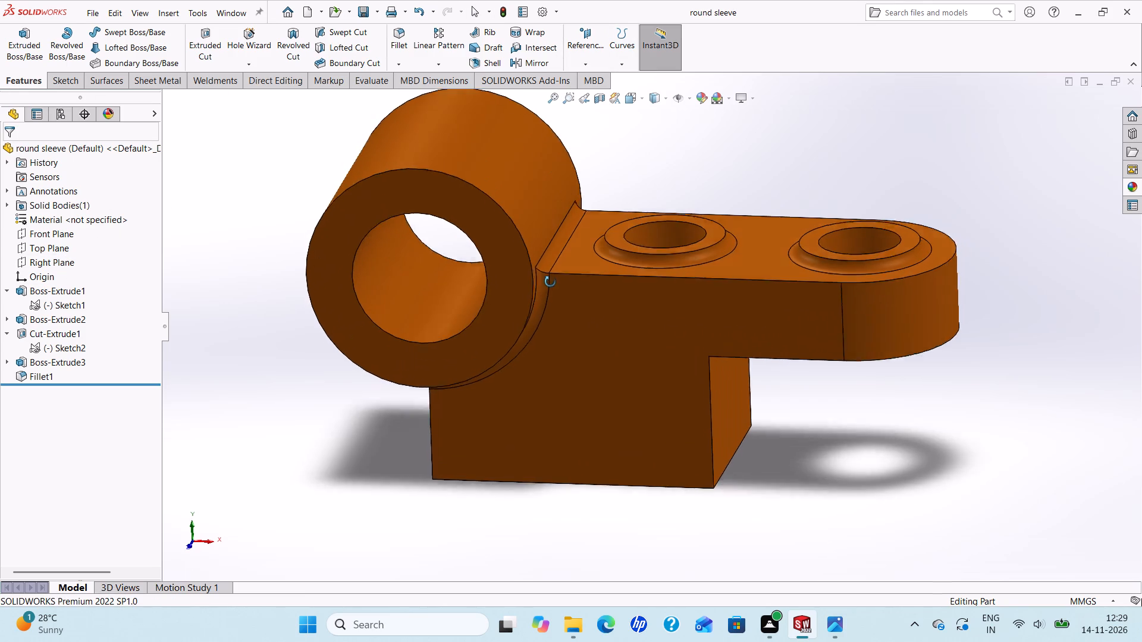
{"action": "middle_click_drag", "start_coordinate": [550, 282], "coordinate": [529, 336]}
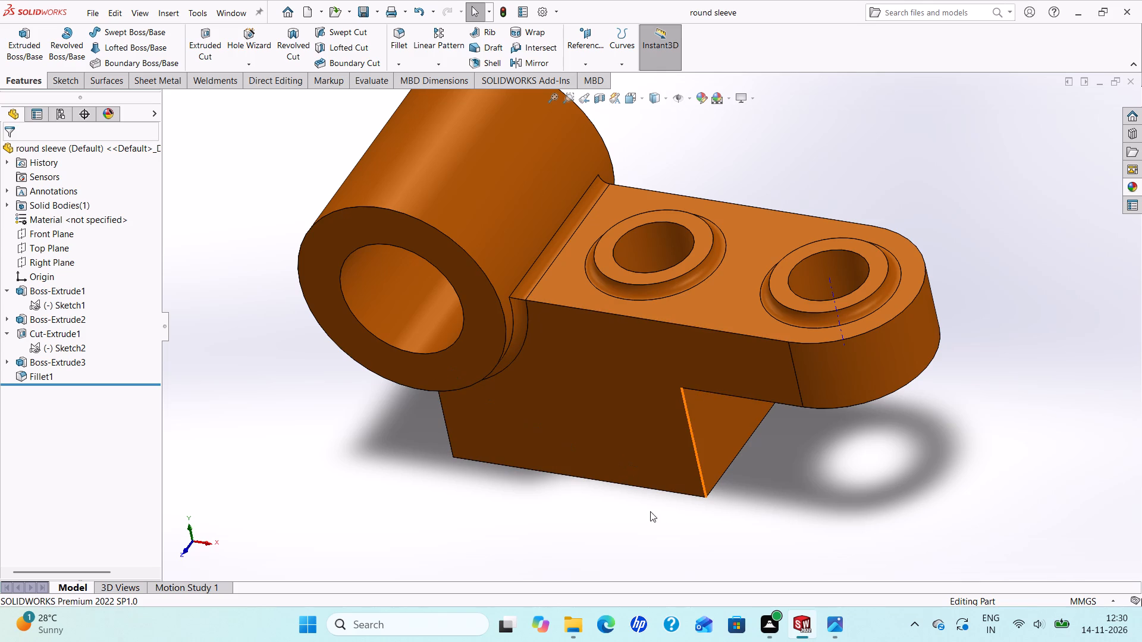
{"action": "left_click", "coordinate": [843, 623]}
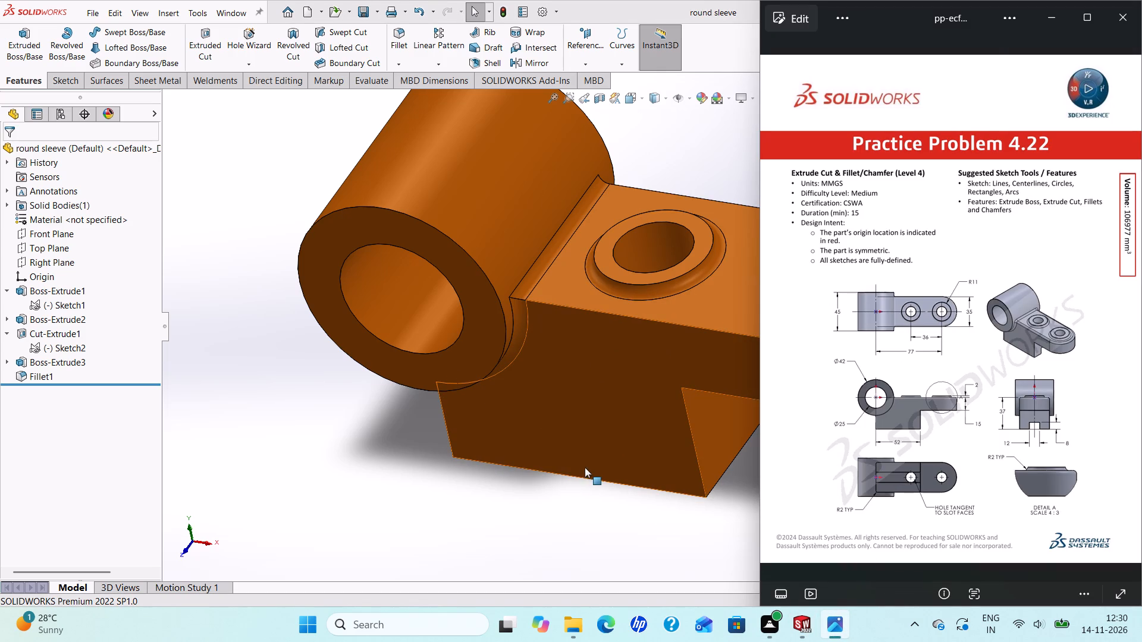
{"action": "left_click", "coordinate": [537, 467]}
{"action": "scroll", "coordinate": [642, 391], "scroll_direction": "up", "scroll_amount": 1}
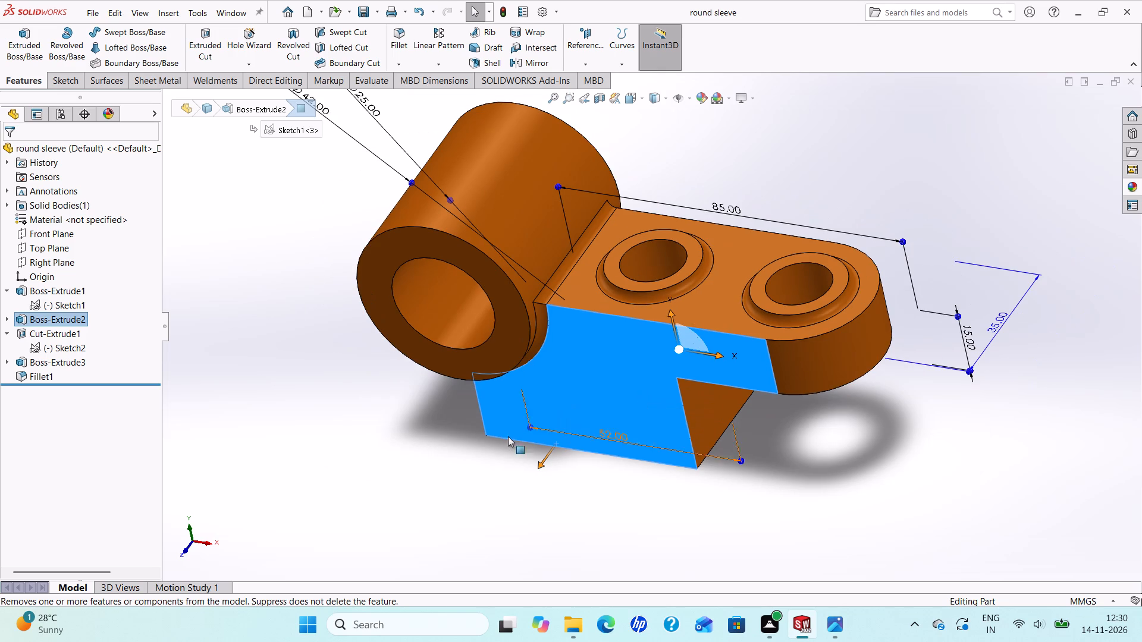
{"action": "key", "text": "Escape"}
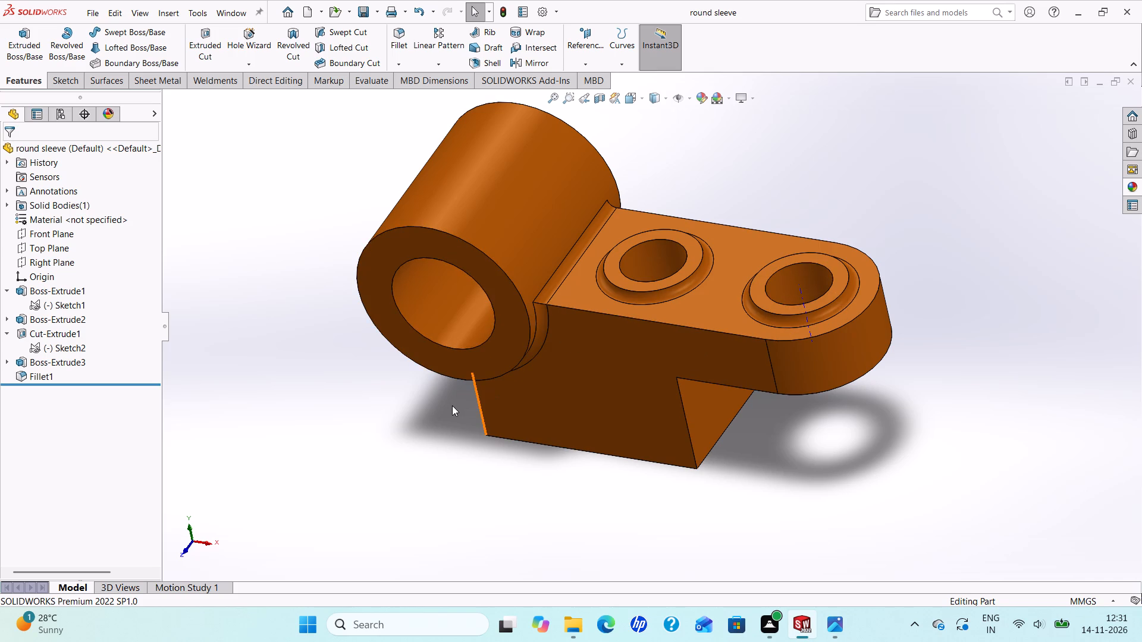
Save the round sleeve part.
{"action": "key", "text": "ctrl+s"}
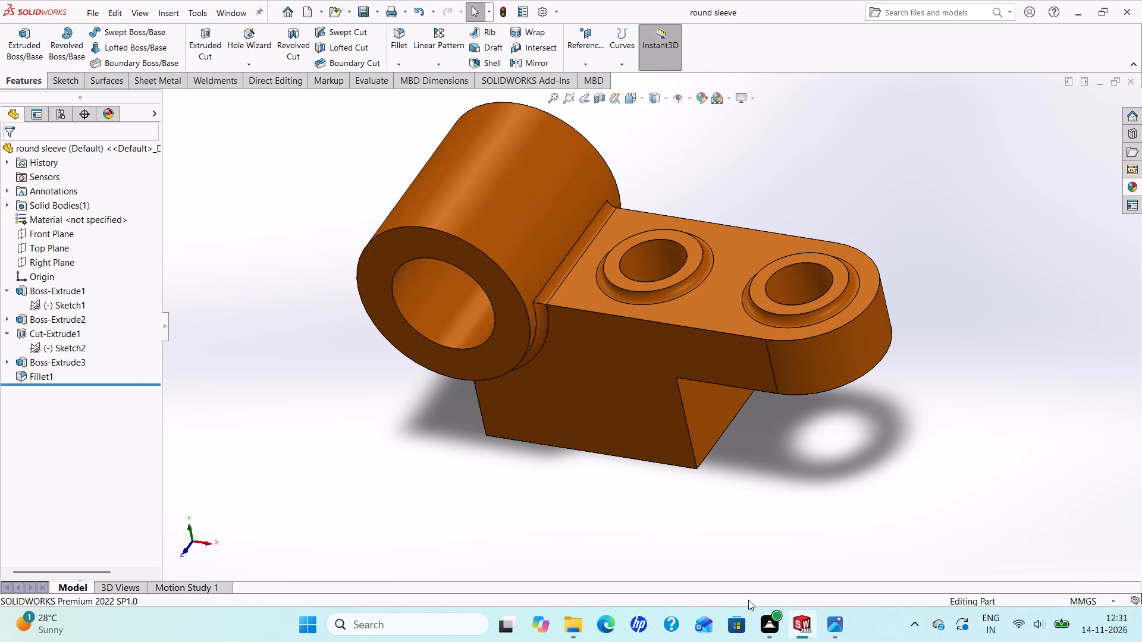